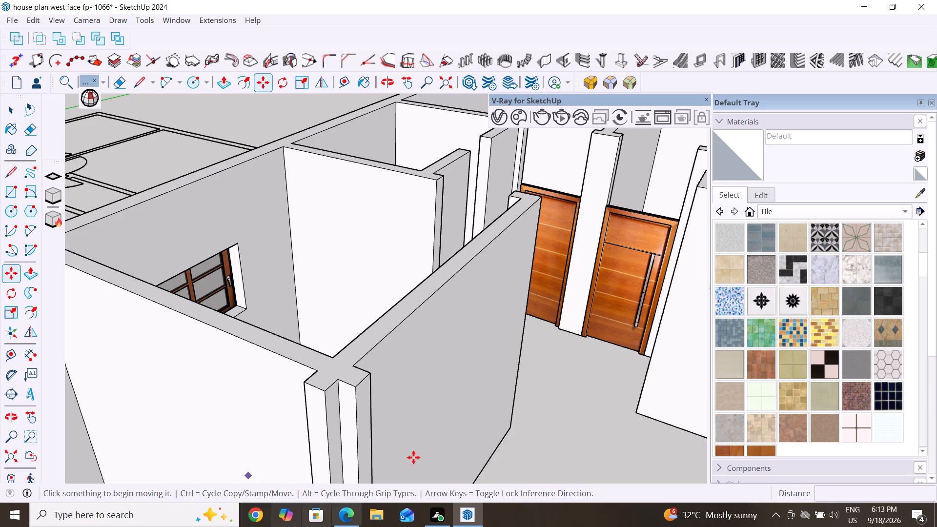
# Examine the two adjacent doors at the hall's far end and the remaining interior openings from several angles.
pyautogui.scroll(-11, 258, 419)
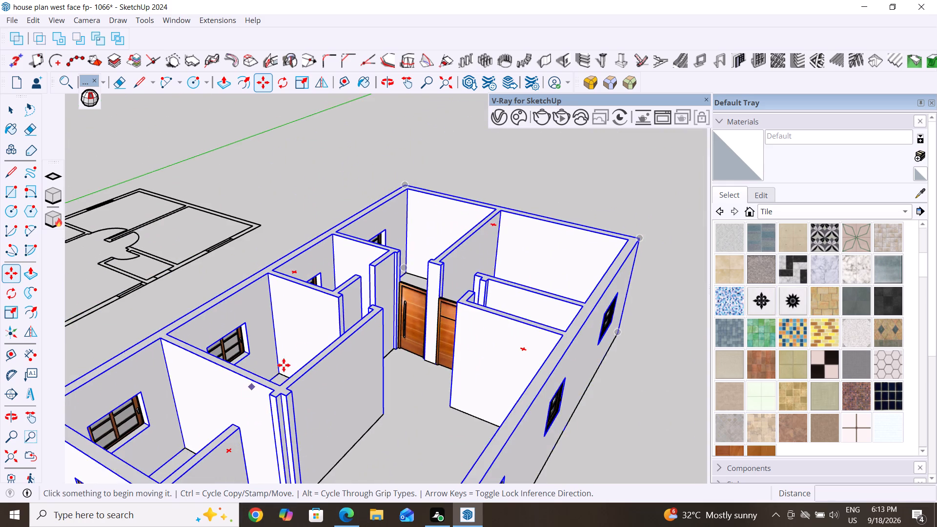
pyautogui.moveTo(313, 360); pyautogui.dragTo(378, 468, button='middle')
pyautogui.scroll(-1, 357, 435)
pyautogui.moveTo(411, 403); pyautogui.dragTo(0, 380, button='middle')
pyautogui.moveTo(346, 302); pyautogui.dragTo(264, 383, button='middle')
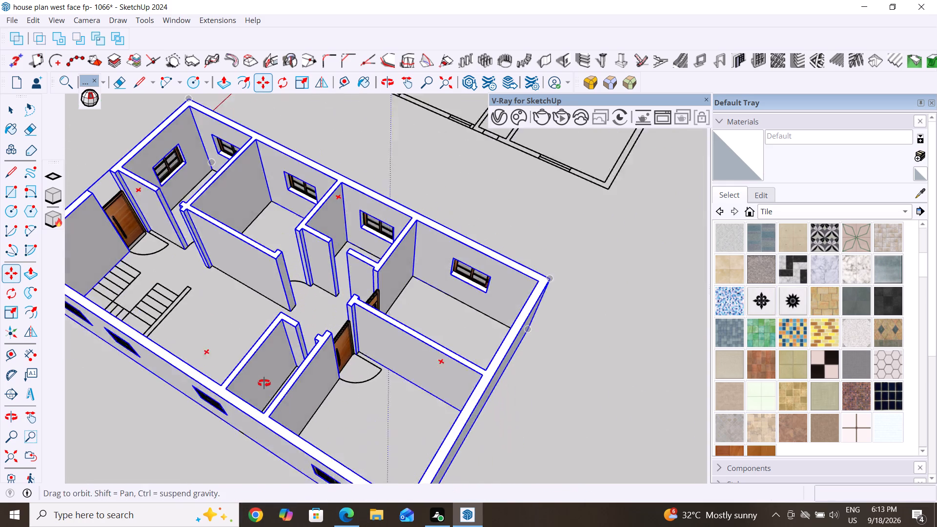
pyautogui.moveTo(264, 383); pyautogui.dragTo(261, 383, button='middle')
pyautogui.scroll(6, 290, 294)
pyautogui.moveTo(307, 319); pyautogui.dragTo(0, 335, button='middle')
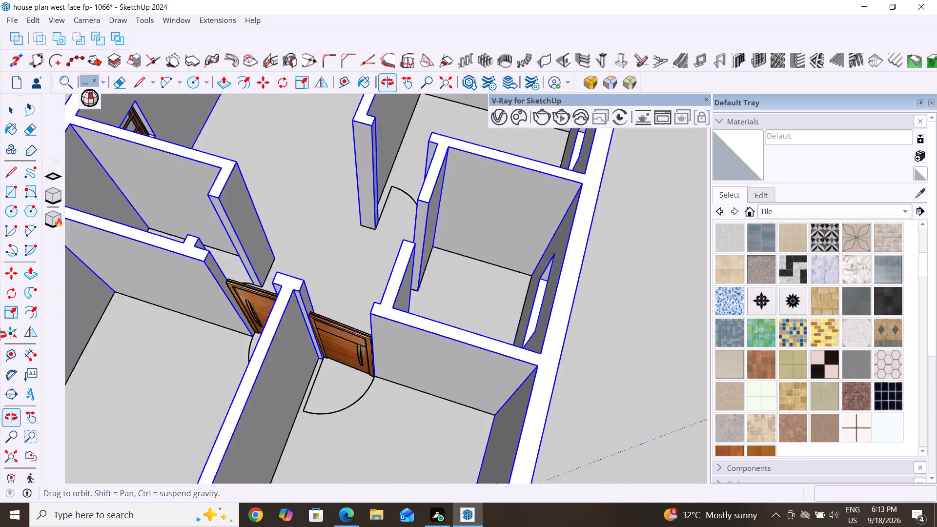
pyautogui.moveTo(0, 335); pyautogui.dragTo(1, 289, button='middle')
pyautogui.scroll(3, 193, 337)
pyautogui.moveTo(319, 357); pyautogui.dragTo(0, 355, button='middle')
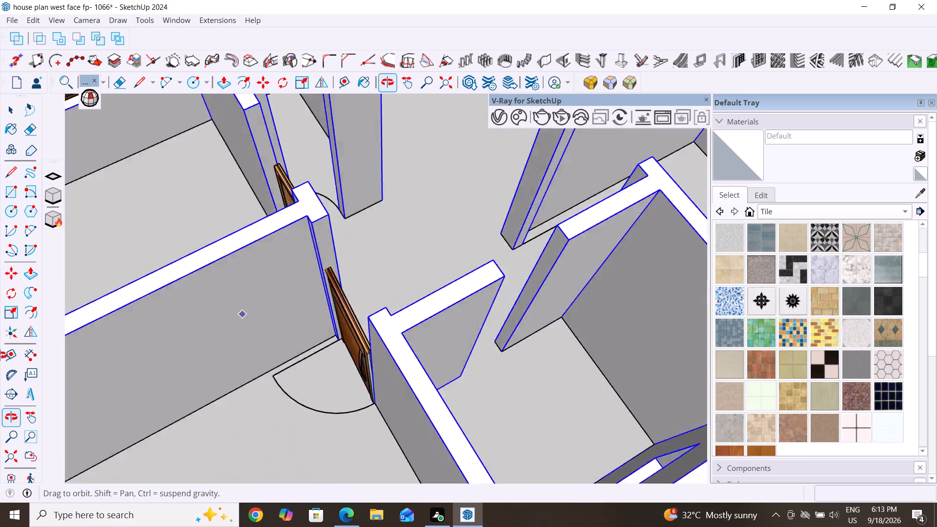
pyautogui.moveTo(0, 355); pyautogui.dragTo(0, 328, button='middle')
pyautogui.moveTo(421, 299); pyautogui.dragTo(44, 351, button='middle')
pyautogui.scroll(1, 350, 296)
pyautogui.moveTo(350, 296); pyautogui.dragTo(119, 323, button='middle')
pyautogui.scroll(-5, 298, 259)
pyautogui.moveTo(317, 270); pyautogui.dragTo(383, 313, button='middle')
pyautogui.moveTo(329, 292); pyautogui.dragTo(404, 228, button='middle')
pyautogui.press('Escape')
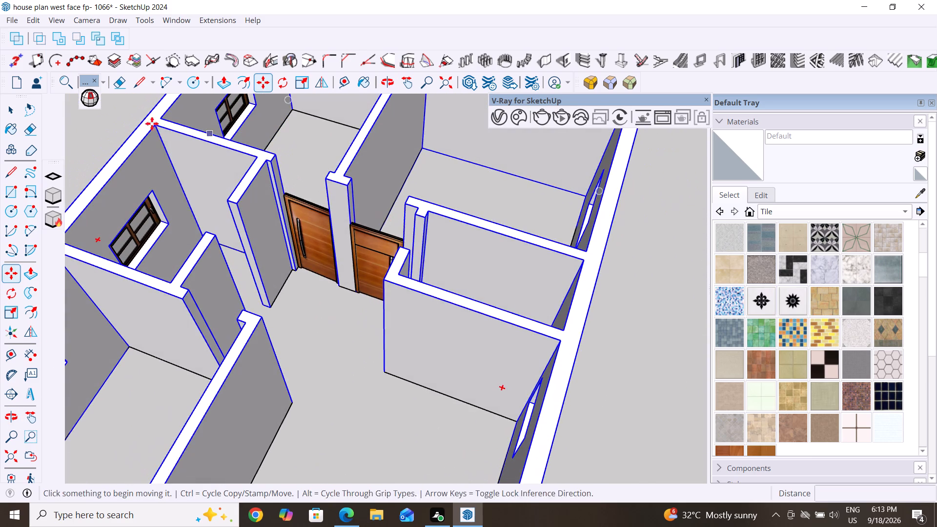
pyautogui.press('Escape')
pyautogui.click(20, 112)
pyautogui.click(319, 240)
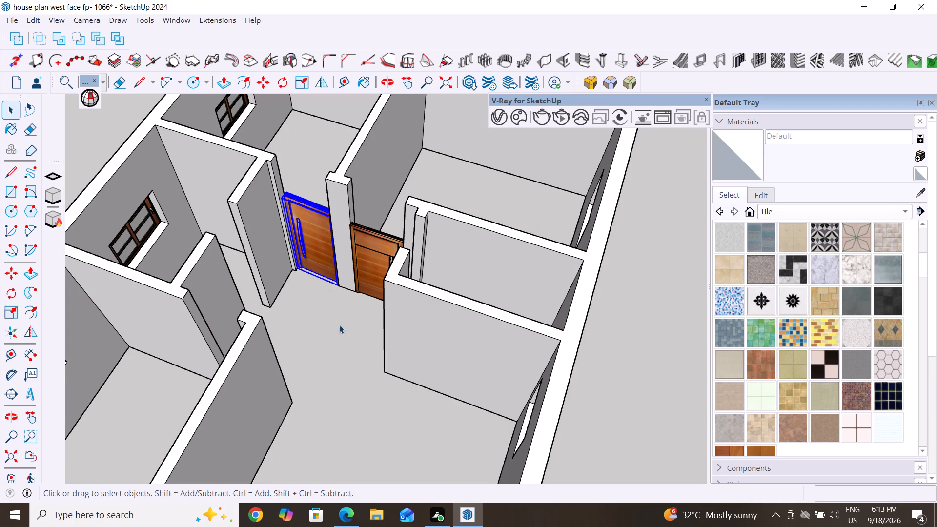
pyautogui.moveTo(339, 325); pyautogui.dragTo(390, 275, button='middle')
pyautogui.moveTo(356, 314); pyautogui.dragTo(106, 337, button='middle')
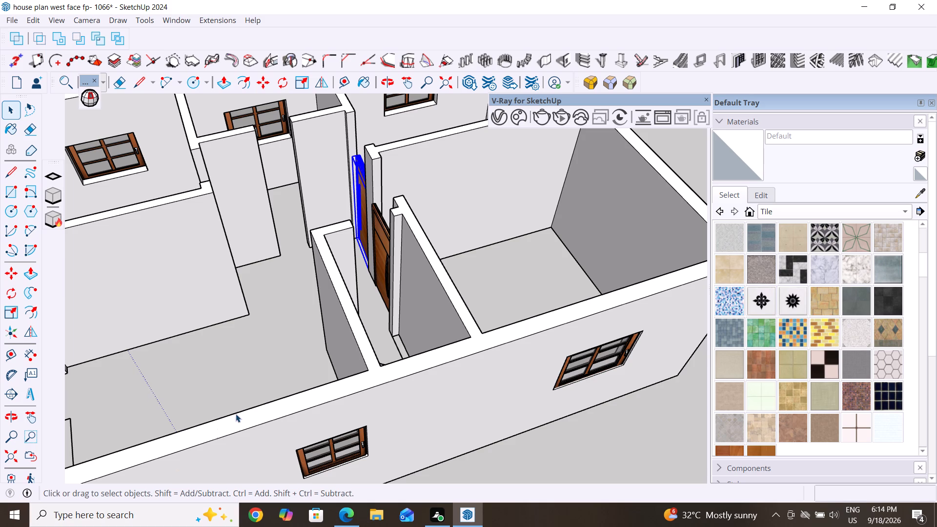
pyautogui.moveTo(253, 351); pyautogui.dragTo(352, 445, button='middle')
pyautogui.moveTo(306, 341); pyautogui.dragTo(420, 257, button='middle')
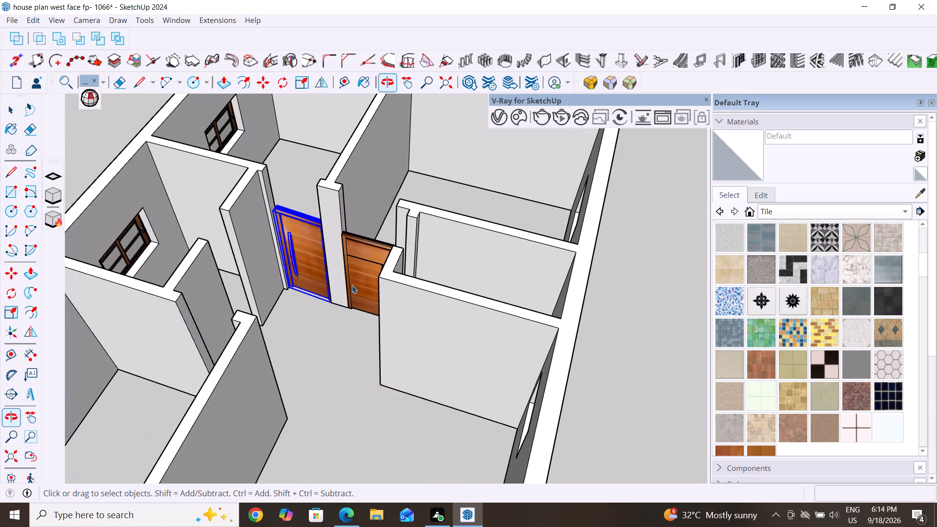
pyautogui.press('Escape')
pyautogui.press('Escape')
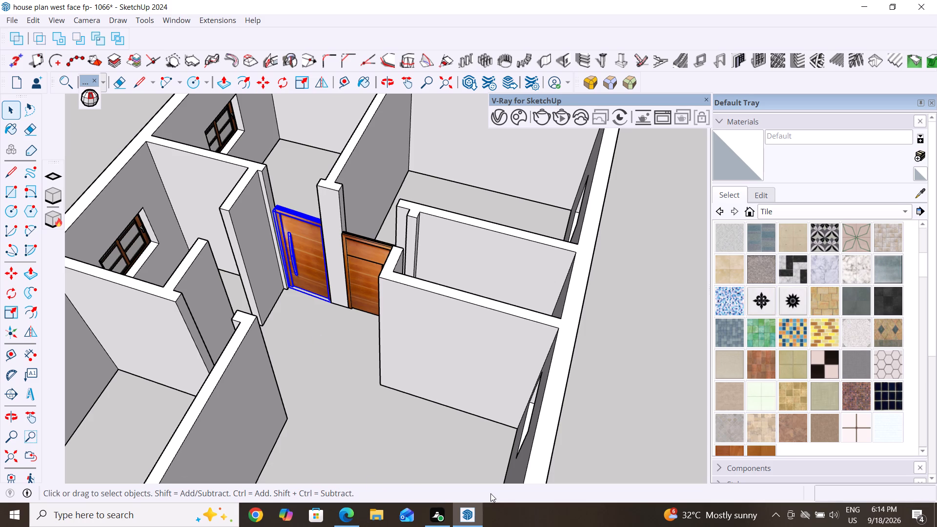
pyautogui.press('Escape')
pyautogui.press('Escape')
pyautogui.doubleClick(620, 322)
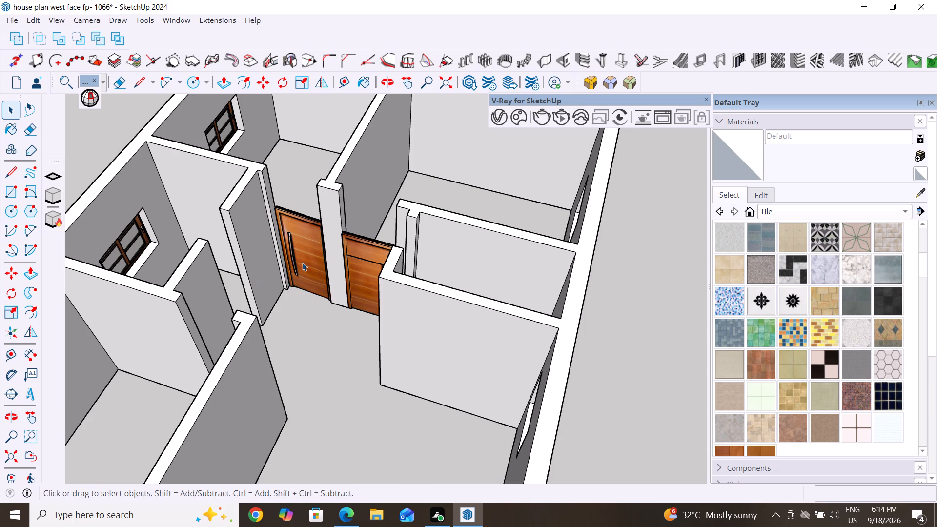
# Copy the hall-end door nearer the floor plan about 29' 7" to open ground between the house and the roof slab.
pyautogui.click(311, 265)
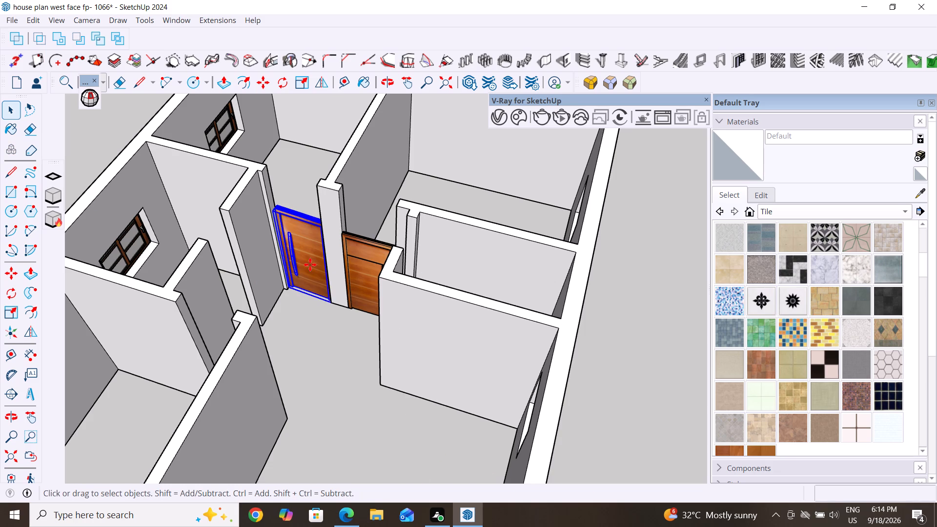
pyautogui.press('m')
pyautogui.click(310, 264)
pyautogui.scroll(-4, 147, 329)
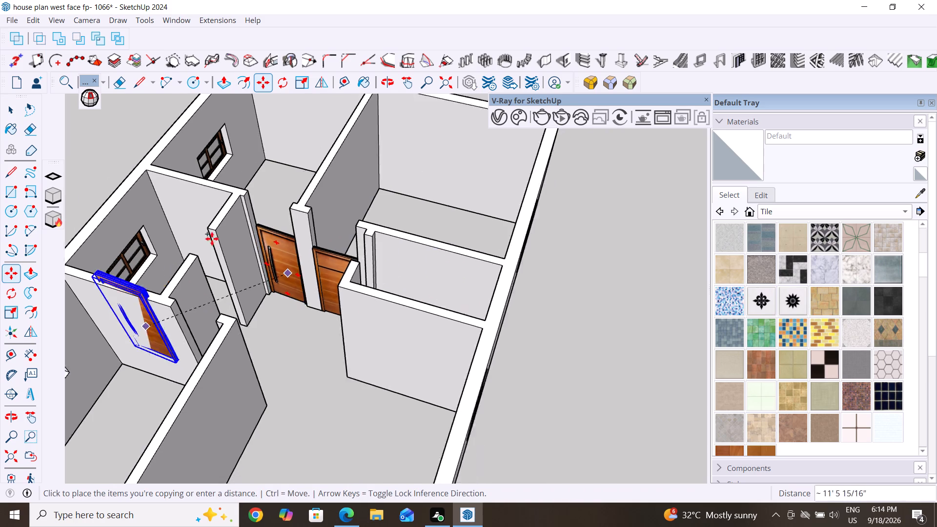
pyautogui.scroll(-7, 212, 239)
pyautogui.moveTo(403, 331); pyautogui.dragTo(206, 395, button='middle')
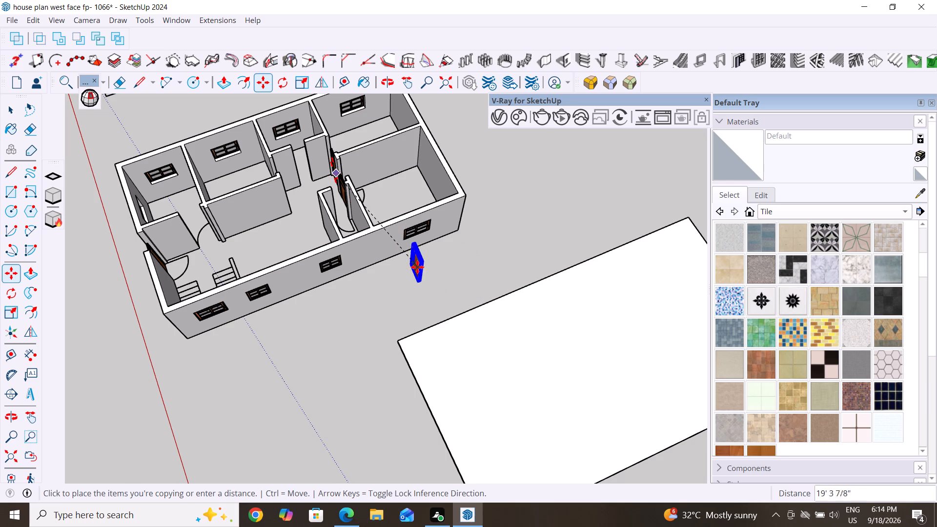
pyautogui.scroll(-4, 417, 267)
pyautogui.moveTo(417, 267); pyautogui.dragTo(216, 253, button='middle')
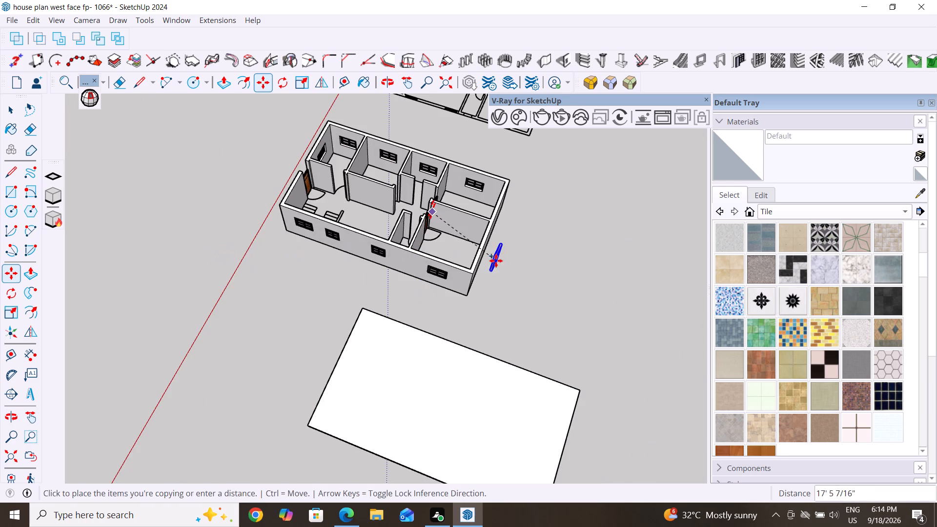
pyautogui.moveTo(496, 261); pyautogui.dragTo(293, 223, button='middle')
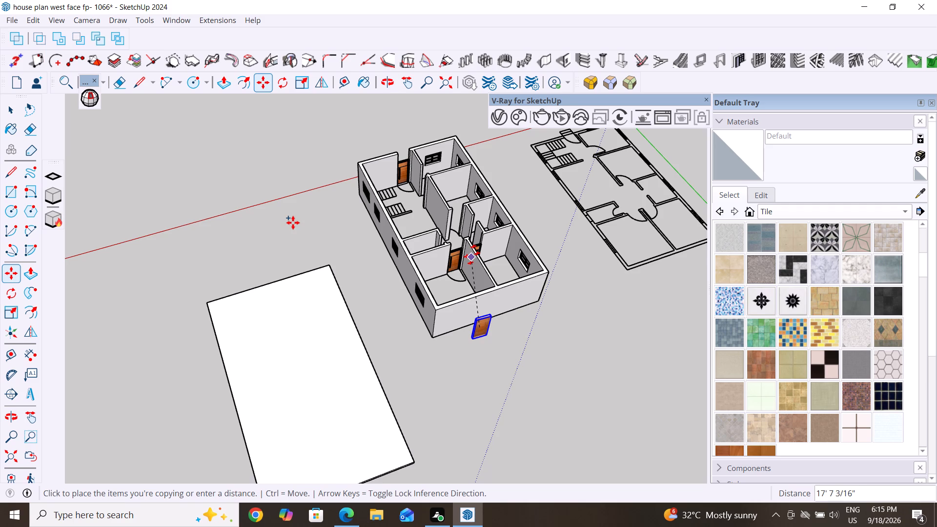
pyautogui.scroll(1, 227, 260)
pyautogui.scroll(-2, 194, 278)
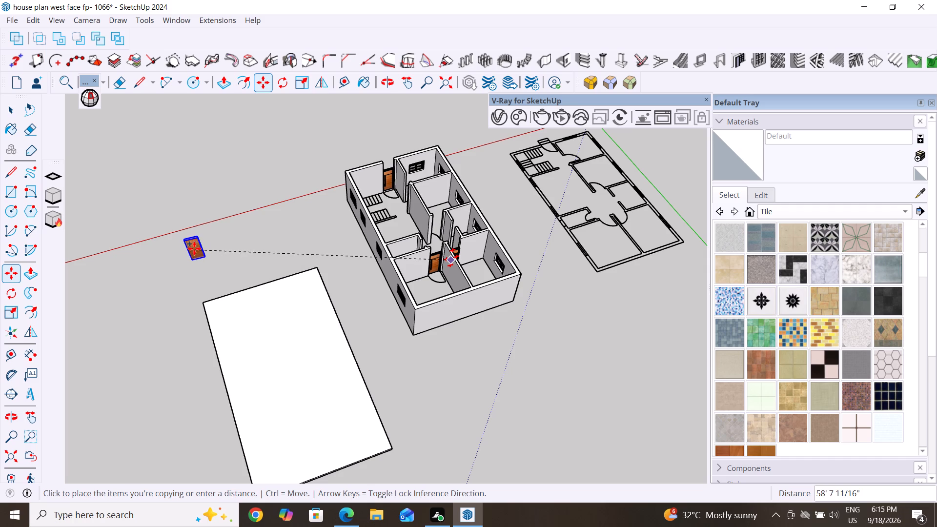
pyautogui.scroll(4, 469, 220)
pyautogui.scroll(3, 427, 217)
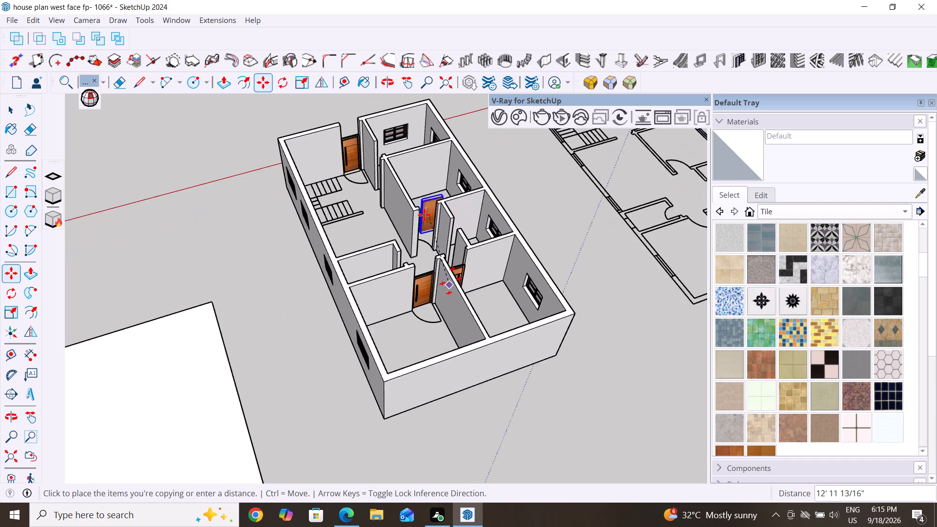
pyautogui.scroll(1, 423, 217)
pyautogui.moveTo(423, 217); pyautogui.dragTo(326, 263, button='middle')
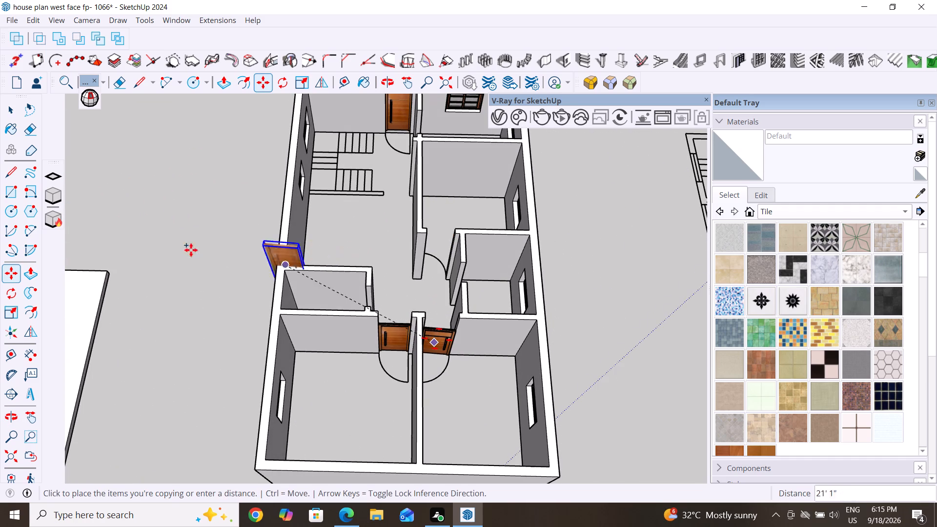
pyautogui.click(168, 248)
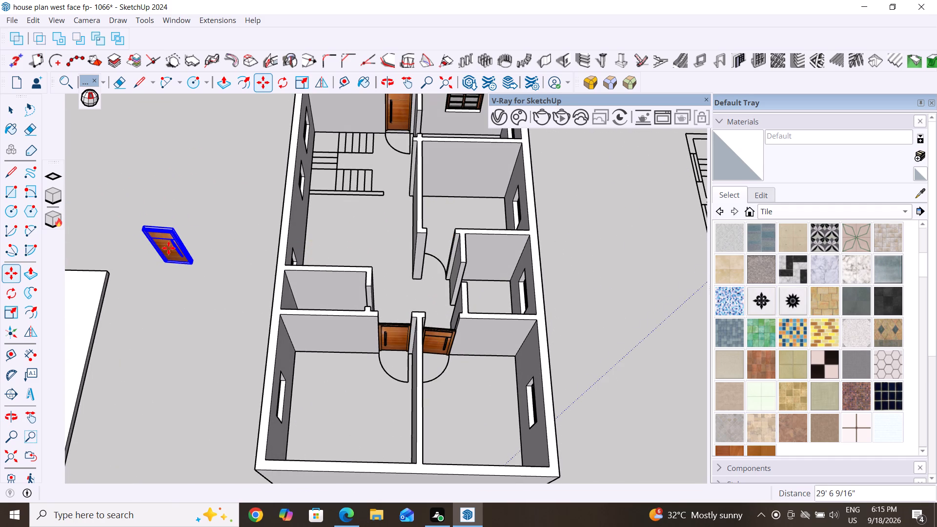
pyautogui.press('Escape')
pyautogui.press('Escape')
pyautogui.press('Escape')
# Rotate the loose door copy beside the house 180° around its bottom corner.
pyautogui.moveTo(190, 306); pyautogui.dragTo(252, 240, button='middle')
pyautogui.moveTo(174, 325); pyautogui.dragTo(176, 289, button='middle')
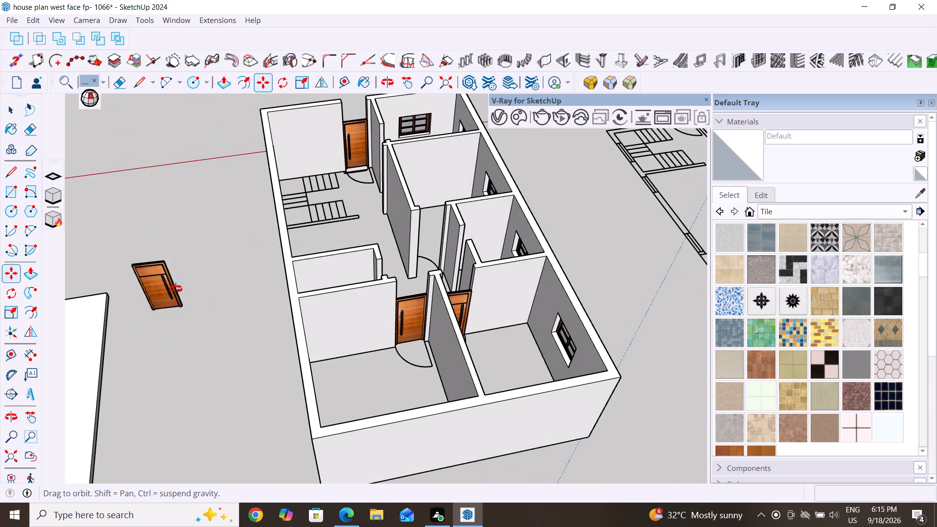
pyautogui.moveTo(176, 289); pyautogui.dragTo(175, 263, button='middle')
pyautogui.moveTo(206, 312); pyautogui.dragTo(468, 328, button='middle')
pyautogui.moveTo(264, 358); pyautogui.dragTo(609, 344, button='middle')
pyautogui.moveTo(373, 348); pyautogui.dragTo(549, 367, button='middle')
pyautogui.press('Escape')
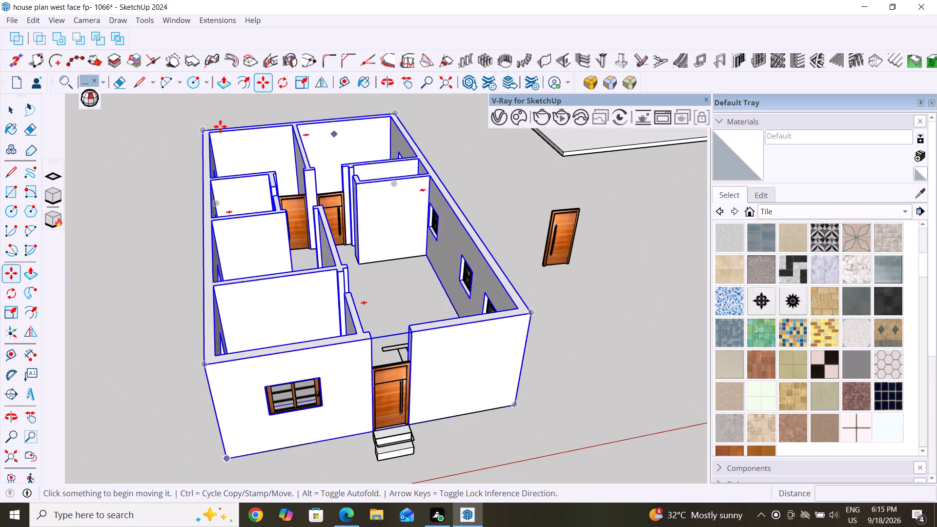
pyautogui.press('Escape')
pyautogui.click(11, 111)
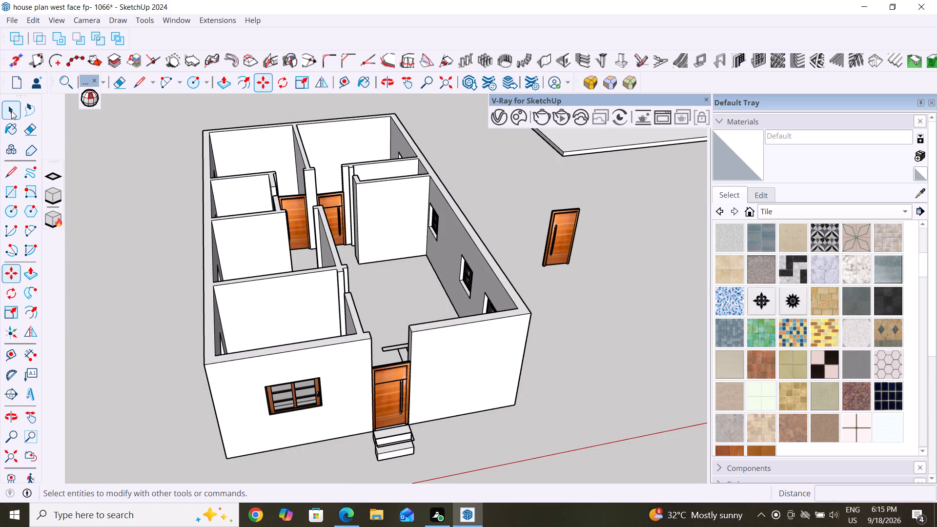
pyautogui.click(564, 238)
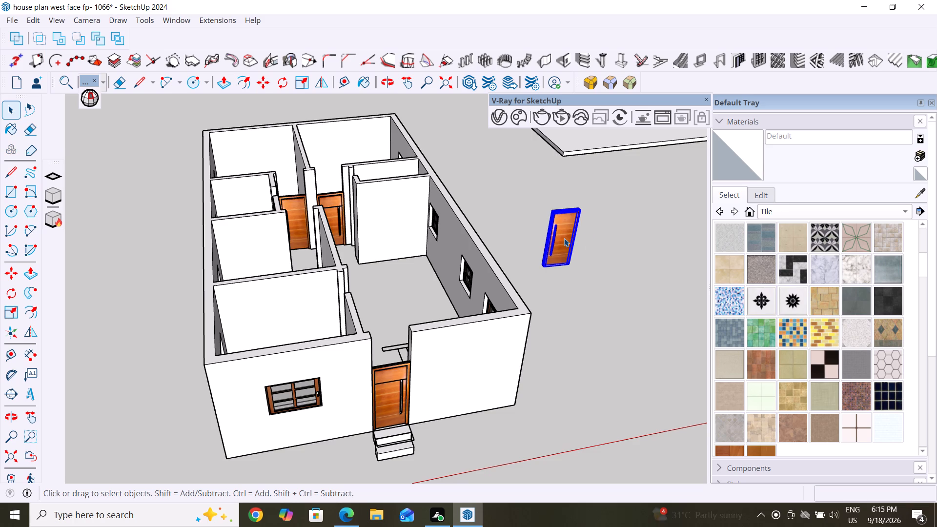
pyautogui.click(14, 291)
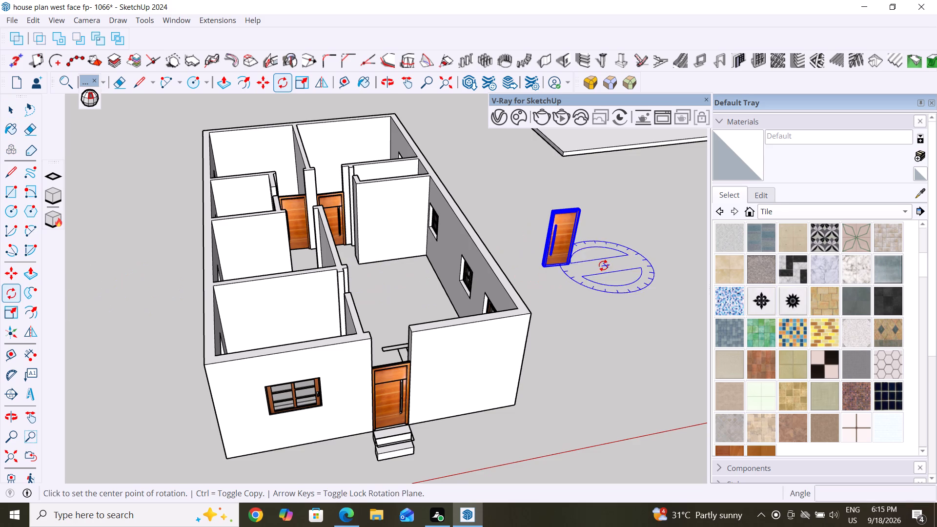
pyautogui.click(574, 264)
pyautogui.click(655, 243)
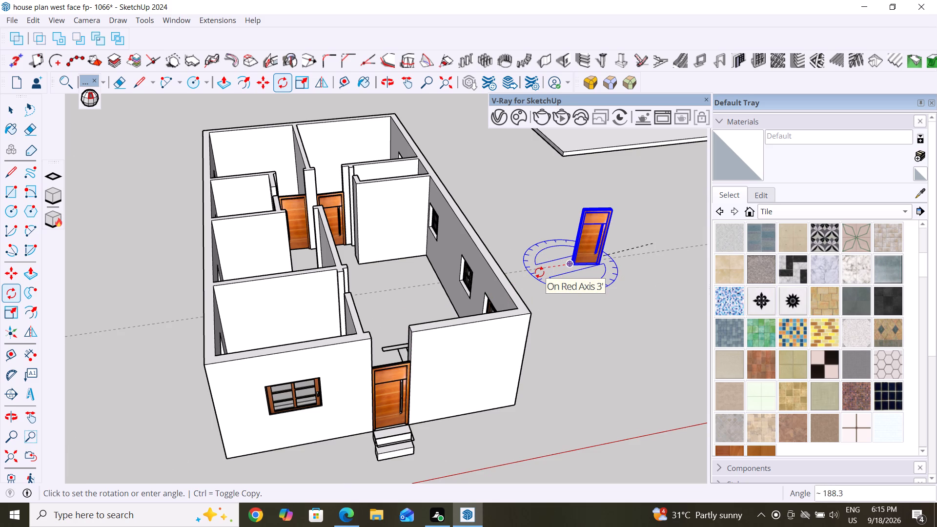
pyautogui.press('Escape')
pyautogui.press('Escape')
pyautogui.press('Escape')
pyautogui.press('Escape')
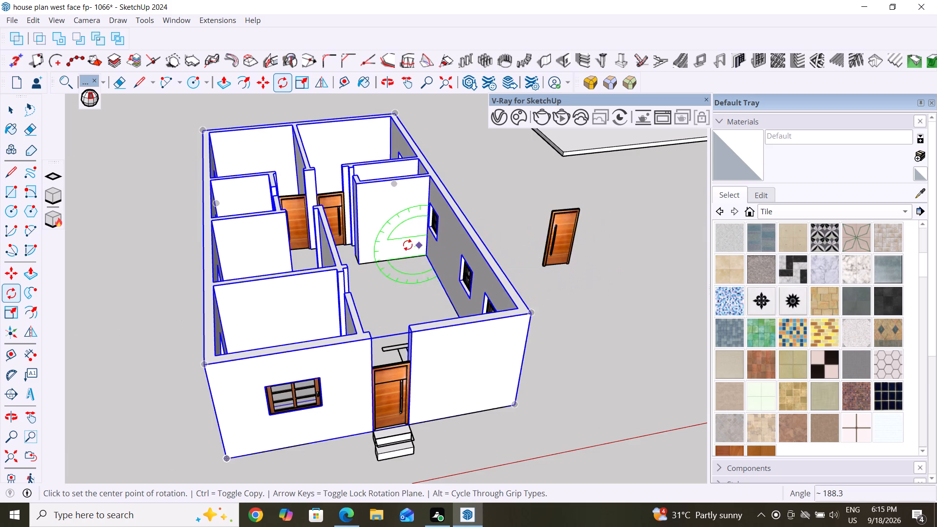
pyautogui.click(572, 261)
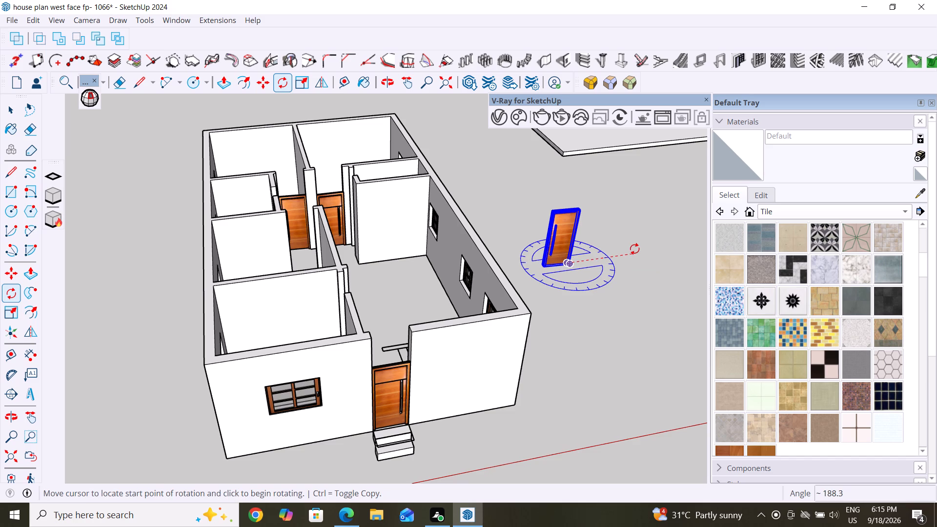
pyautogui.click(634, 249)
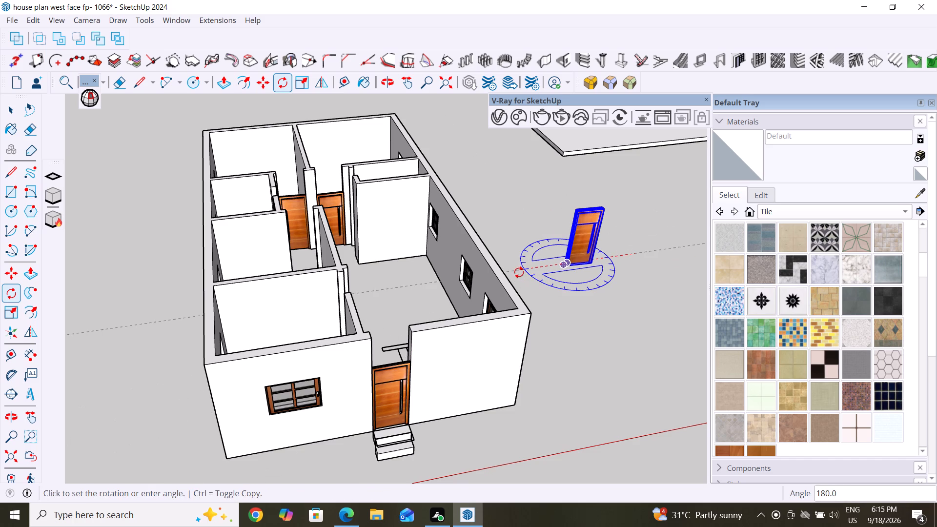
pyautogui.click(518, 272)
pyautogui.press('Escape')
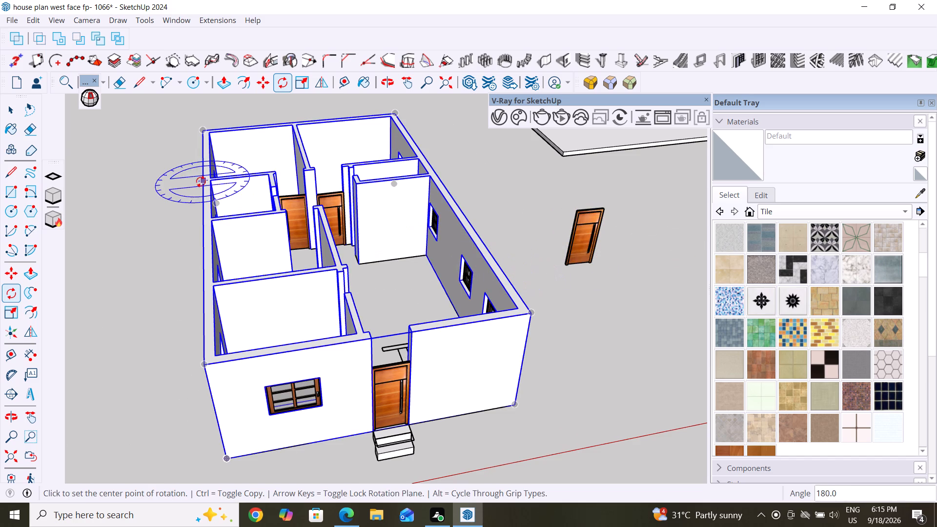
pyautogui.press('Escape')
# Try the loose door copy in the middle room's opening off the hall, but set it down beside the house about 1' 2 7/8" from its start.
pyautogui.click(11, 107)
pyautogui.moveTo(644, 243); pyautogui.dragTo(353, 322, button='middle')
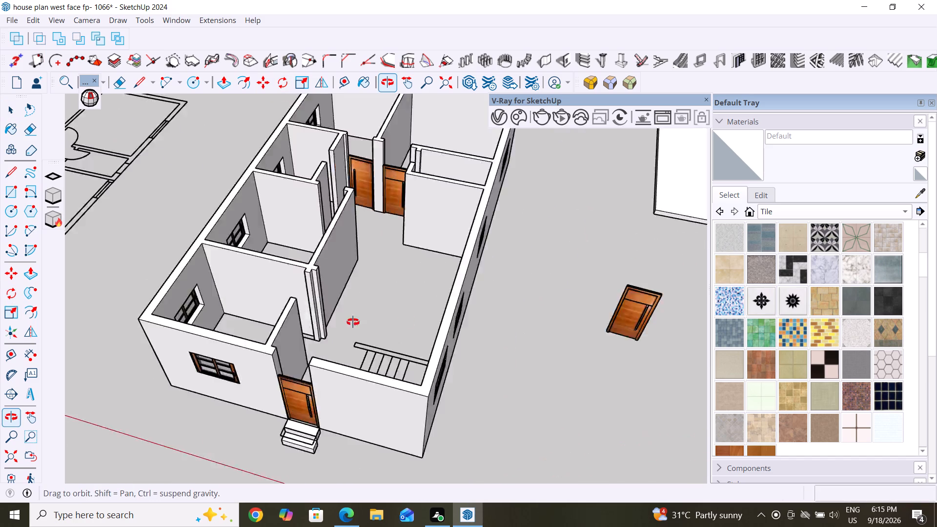
pyautogui.moveTo(353, 322); pyautogui.dragTo(200, 316, button='middle')
pyautogui.scroll(-12, 423, 233)
pyautogui.moveTo(439, 324); pyautogui.dragTo(317, 332, button='middle')
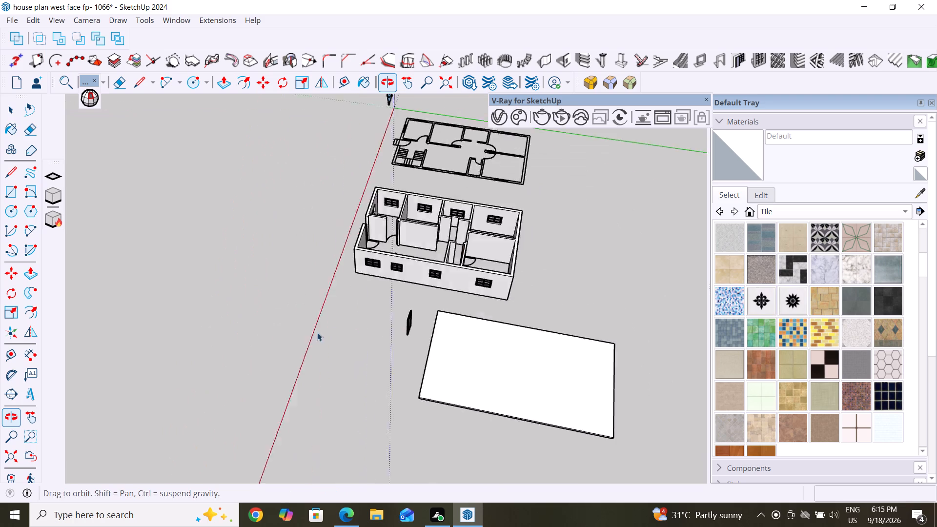
pyautogui.scroll(4, 348, 328)
pyautogui.moveTo(407, 331); pyautogui.dragTo(382, 326, button='middle')
pyautogui.scroll(1, 407, 331)
pyautogui.click(403, 327)
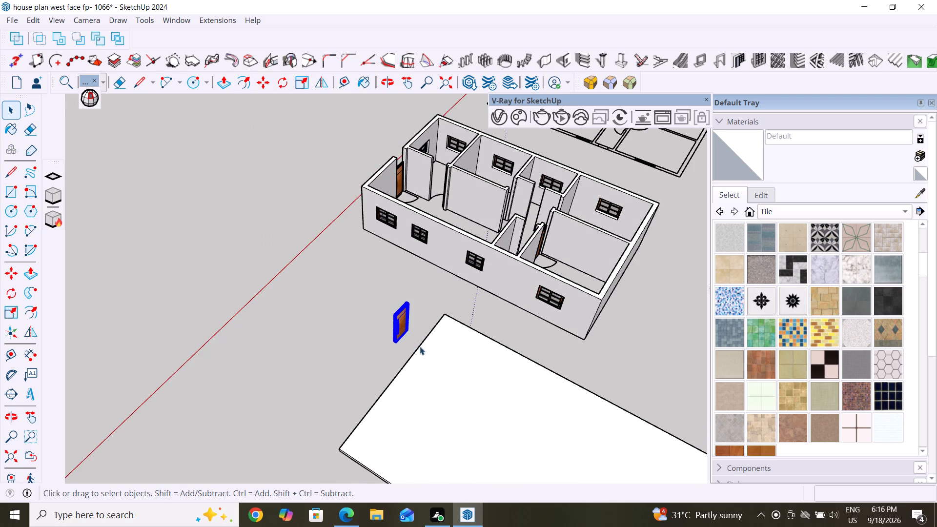
pyautogui.press('m')
pyautogui.scroll(4, 419, 329)
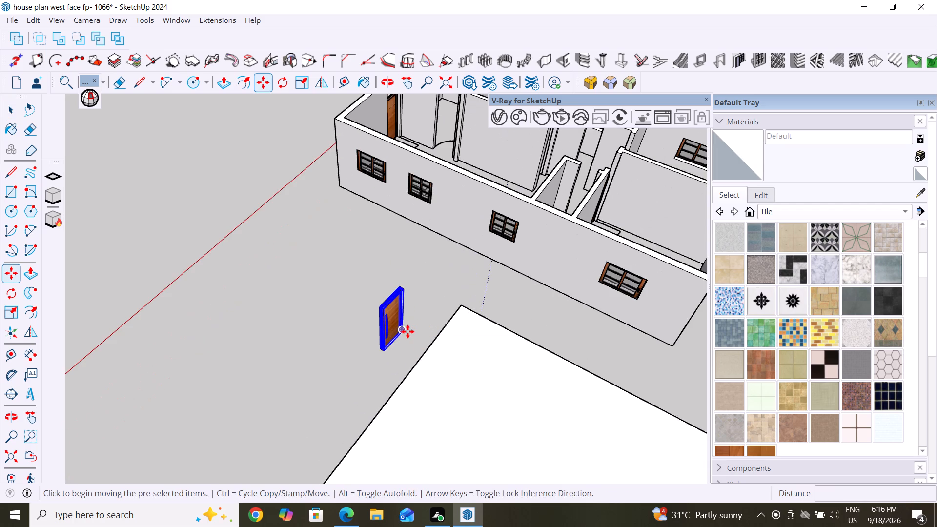
pyautogui.click(407, 331)
pyautogui.scroll(-5, 408, 226)
pyautogui.moveTo(566, 197); pyautogui.dragTo(389, 257, button='middle')
pyautogui.scroll(2, 535, 292)
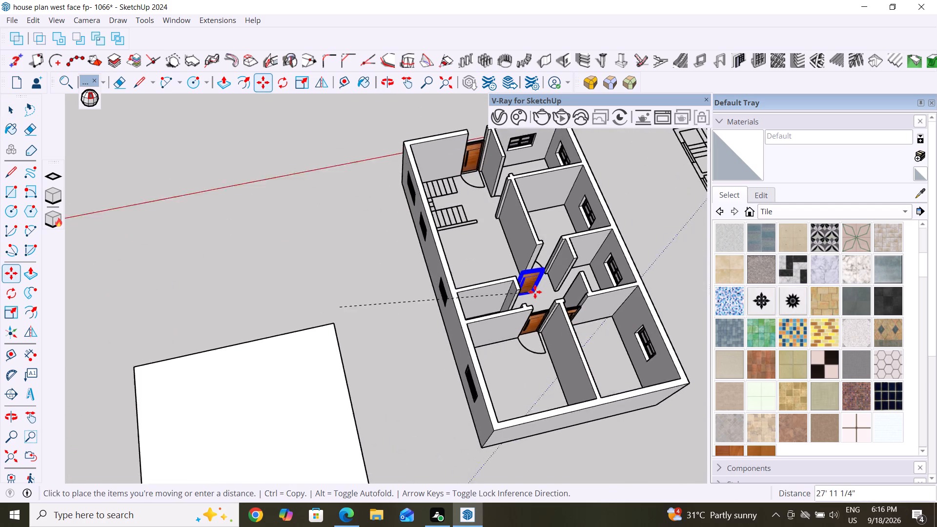
pyautogui.scroll(2, 535, 292)
pyautogui.moveTo(551, 284); pyautogui.dragTo(506, 254, button='middle')
pyautogui.scroll(1, 506, 254)
pyautogui.scroll(4, 558, 278)
pyautogui.moveTo(576, 332); pyautogui.dragTo(525, 291, button='middle')
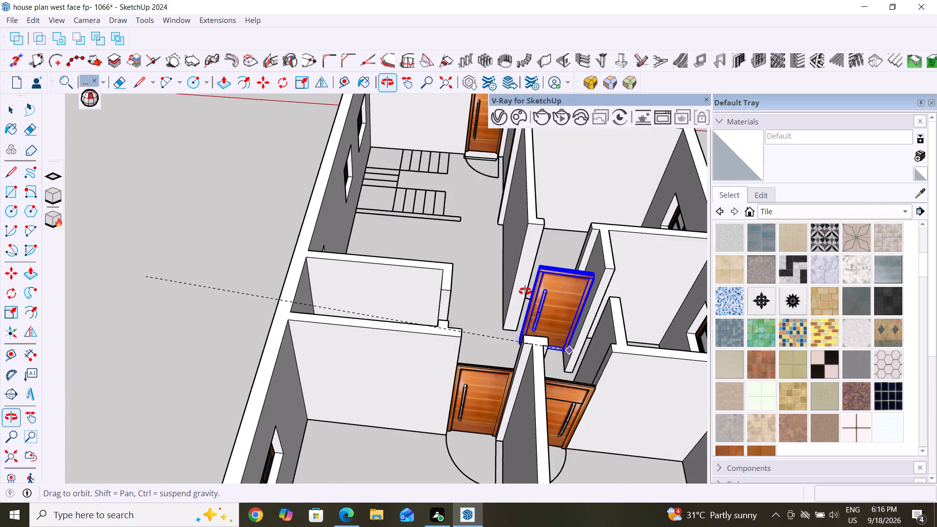
pyautogui.moveTo(525, 291); pyautogui.dragTo(525, 291, button='middle')
pyautogui.scroll(4, 535, 297)
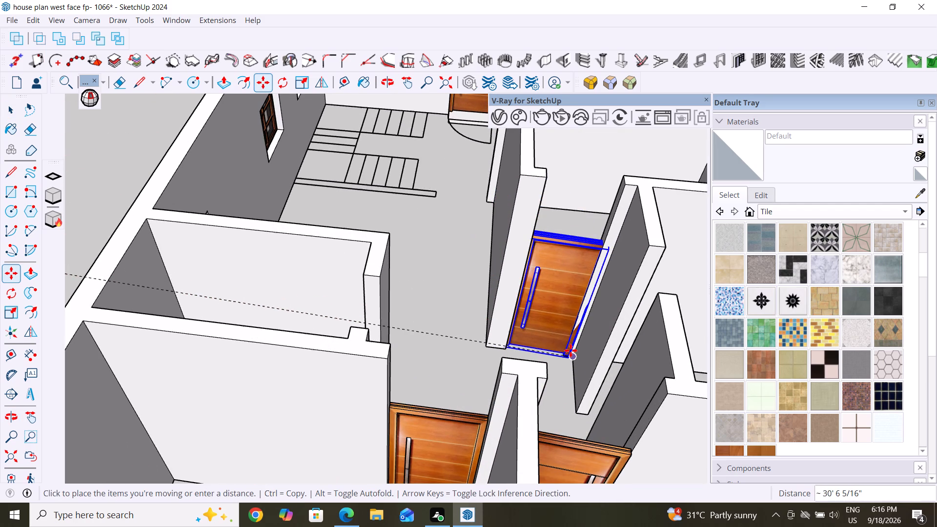
pyautogui.scroll(-4, 570, 350)
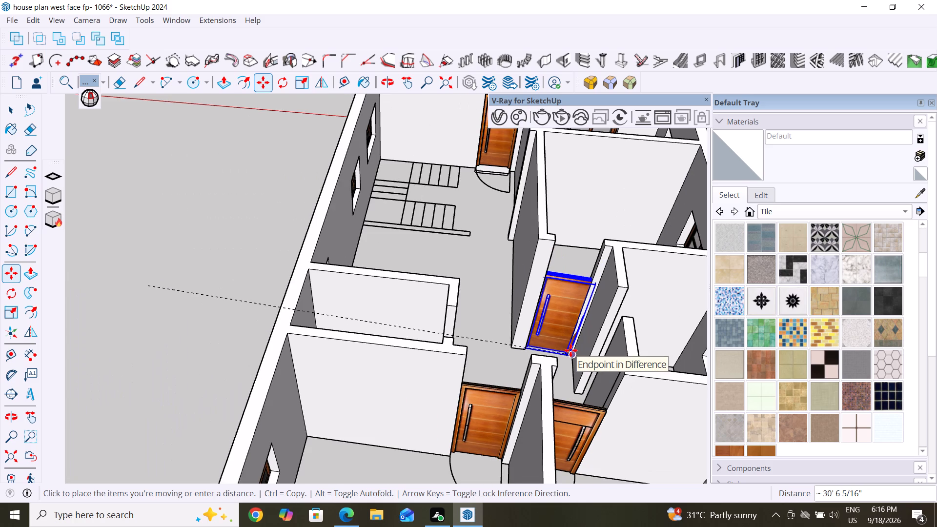
pyautogui.click(165, 281)
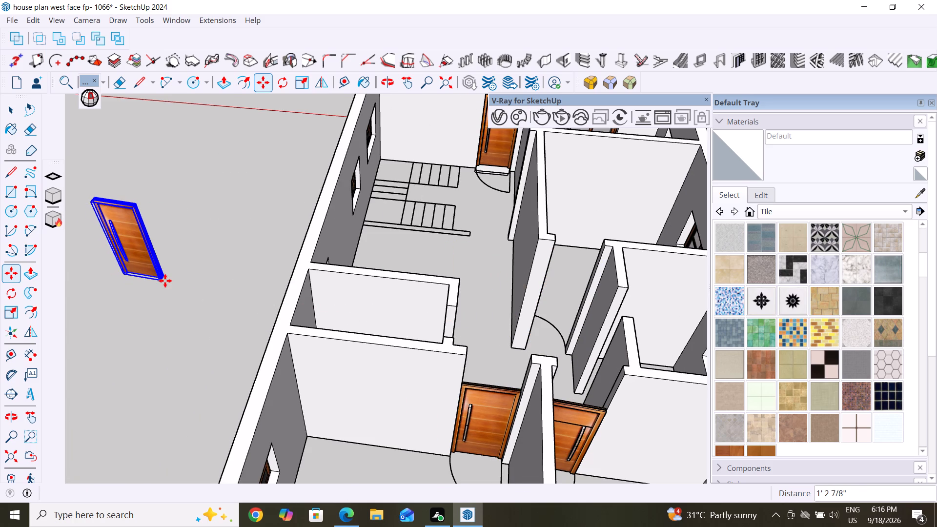
pyautogui.press('Escape')
pyautogui.press('Escape')
pyautogui.press('Escape')
pyautogui.press('Escape')
# Copy the hall-end door nearer the floor plan about 8' 10 11/16" along the green axis into the middle room's opening opposite.
pyautogui.scroll(-5, 575, 326)
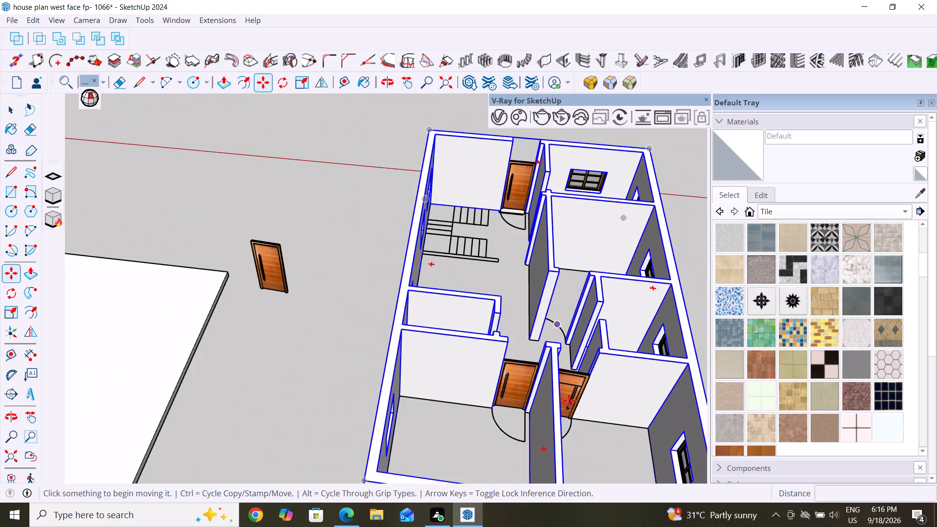
pyautogui.moveTo(577, 410); pyautogui.dragTo(465, 339, button='middle')
pyautogui.scroll(3, 476, 418)
pyautogui.press('Escape')
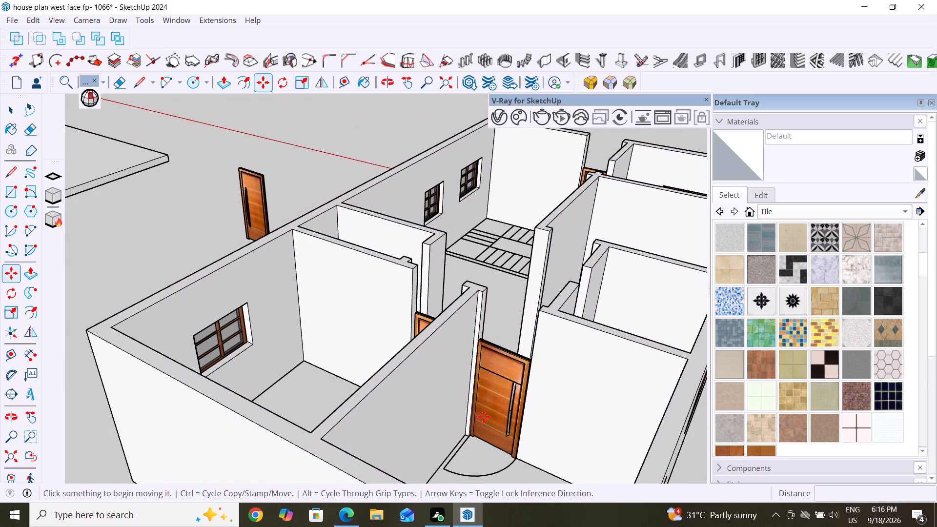
pyautogui.press('Escape')
pyautogui.click(17, 114)
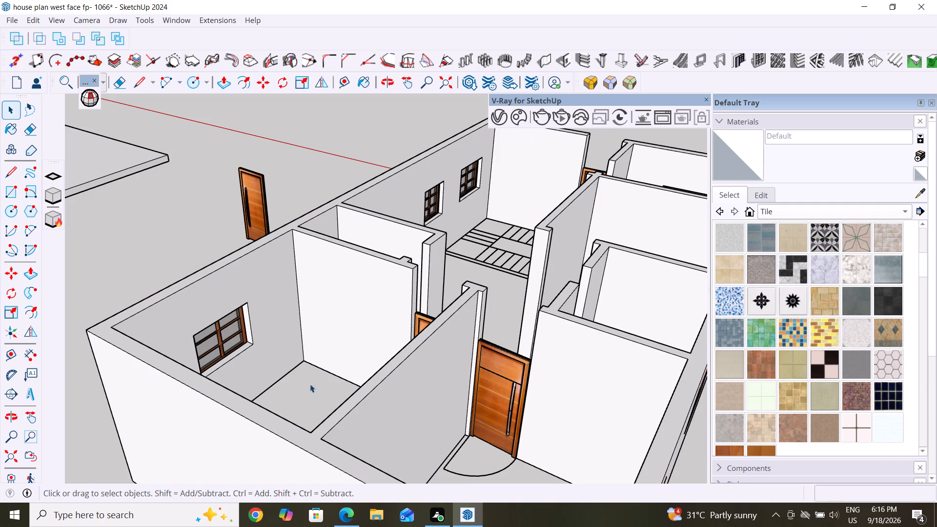
pyautogui.click(498, 418)
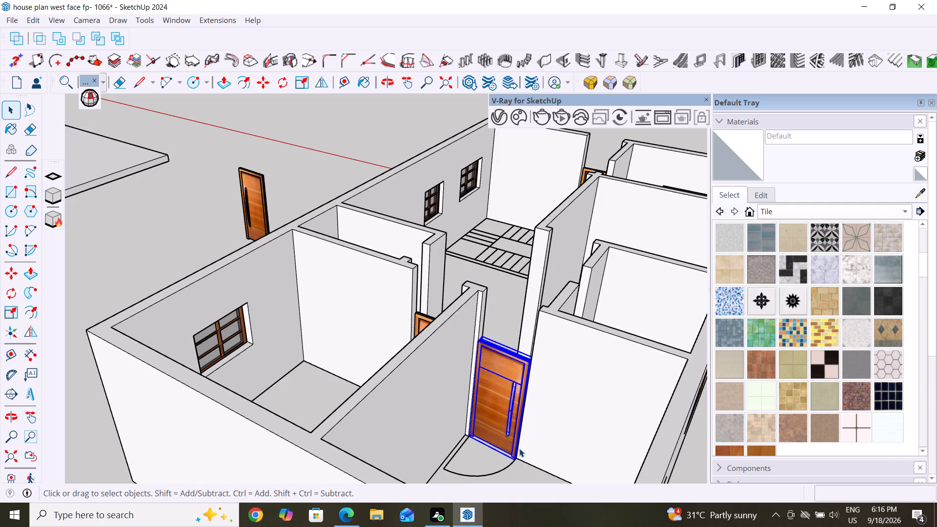
pyautogui.press('m')
pyautogui.keyDown('ctrl'); pyautogui.click(515, 461); pyautogui.keyUp('ctrl')
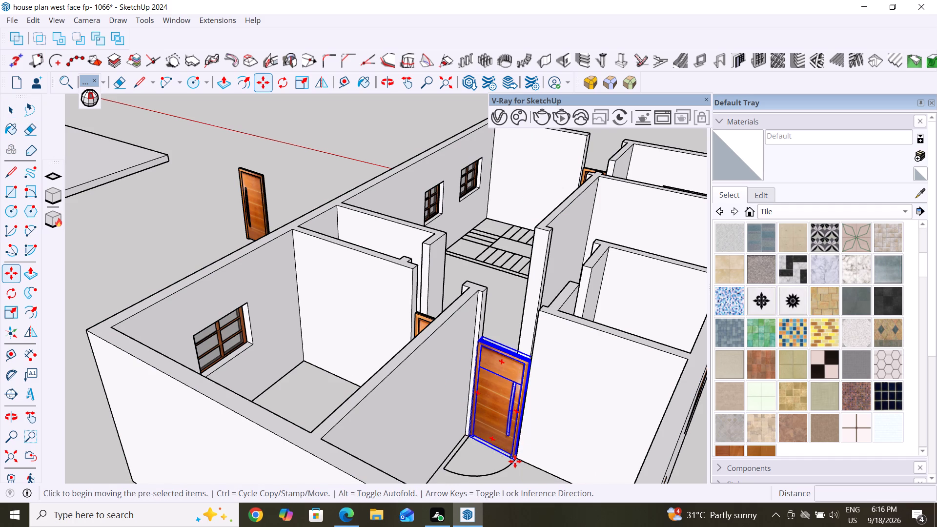
pyautogui.moveTo(601, 341); pyautogui.dragTo(614, 513, button='middle')
pyautogui.scroll(4, 555, 360)
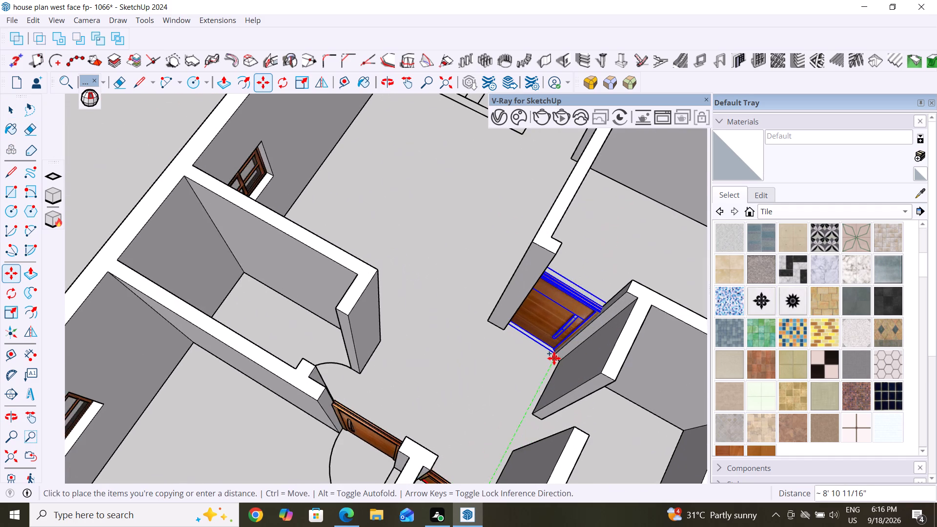
pyautogui.scroll(2, 554, 358)
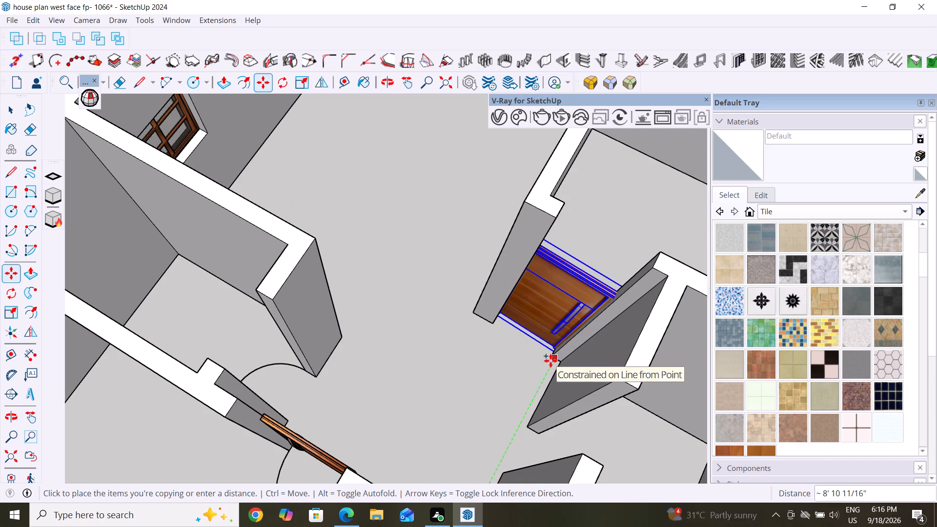
pyautogui.click(550, 359)
pyautogui.moveTo(522, 366); pyautogui.dragTo(561, 372, button='middle')
pyautogui.moveTo(552, 371); pyautogui.dragTo(372, 394, button='middle')
pyautogui.scroll(-11, 380, 409)
pyautogui.moveTo(384, 411); pyautogui.dragTo(396, 411, button='middle')
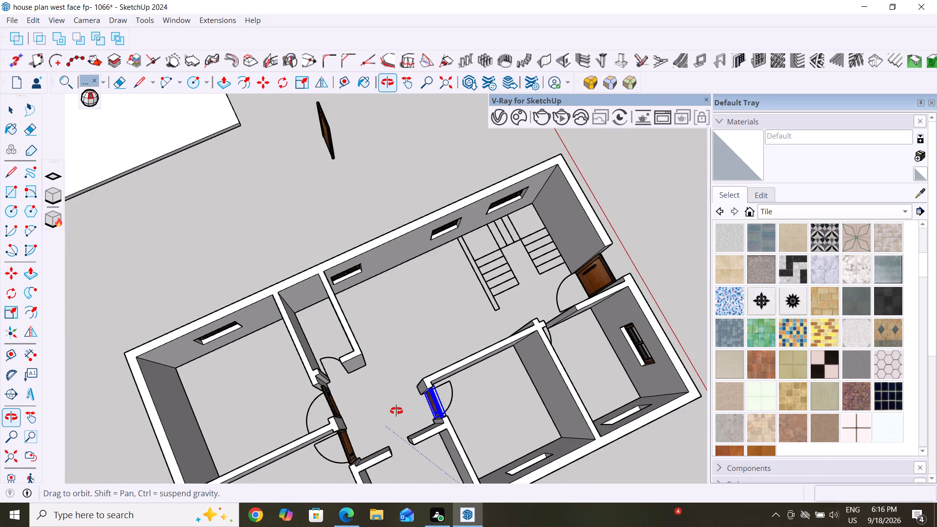
pyautogui.moveTo(396, 411); pyautogui.dragTo(512, 374, button='middle')
pyautogui.press('Escape')
pyautogui.press('Escape')
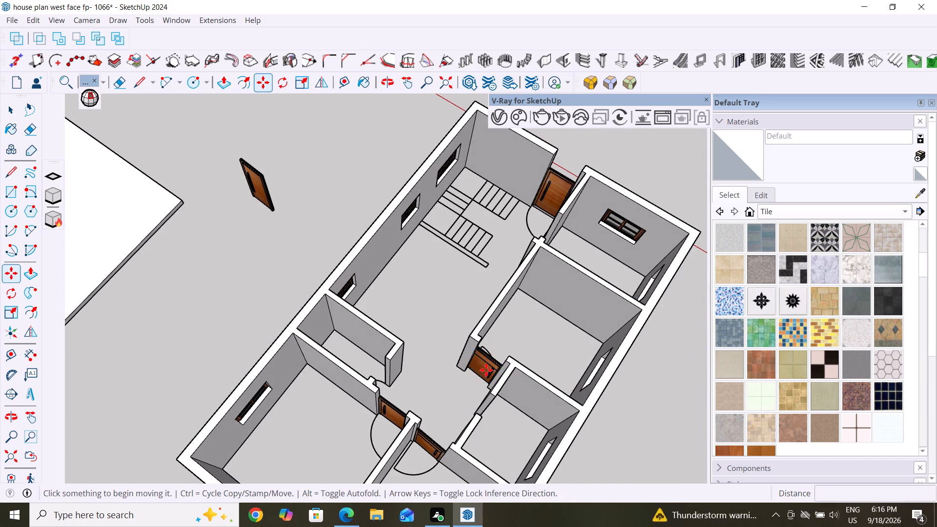
pyautogui.press('Escape')
pyautogui.press('Escape')
pyautogui.press('Escape')
pyautogui.moveTo(285, 221); pyautogui.dragTo(364, 175, button='middle')
pyautogui.press('Escape')
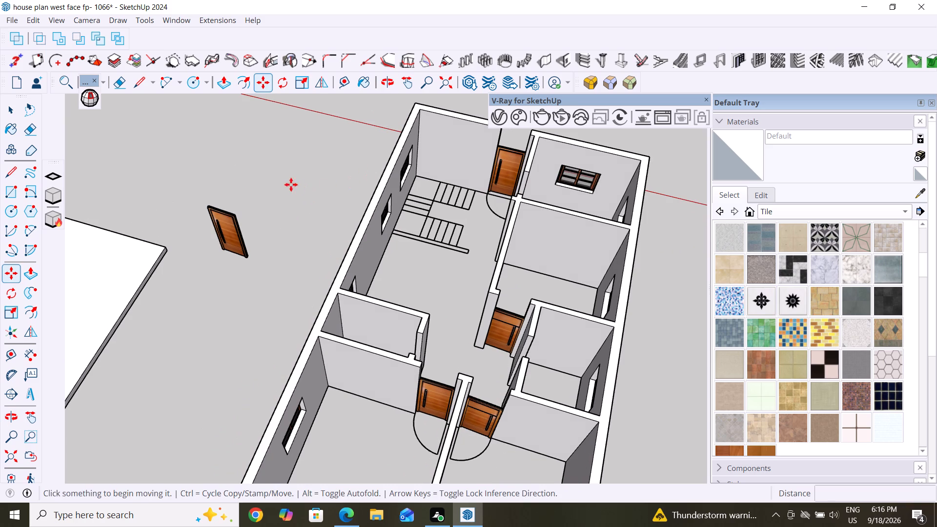
pyautogui.press('Escape')
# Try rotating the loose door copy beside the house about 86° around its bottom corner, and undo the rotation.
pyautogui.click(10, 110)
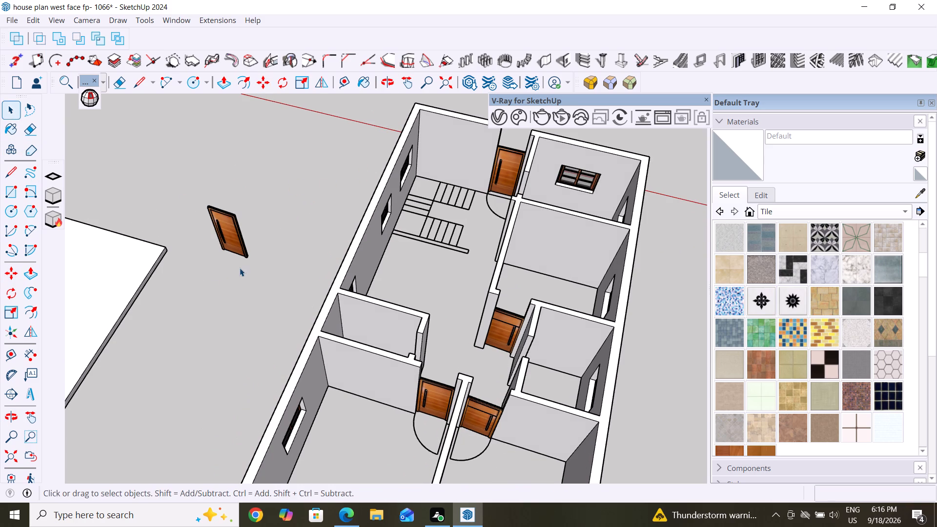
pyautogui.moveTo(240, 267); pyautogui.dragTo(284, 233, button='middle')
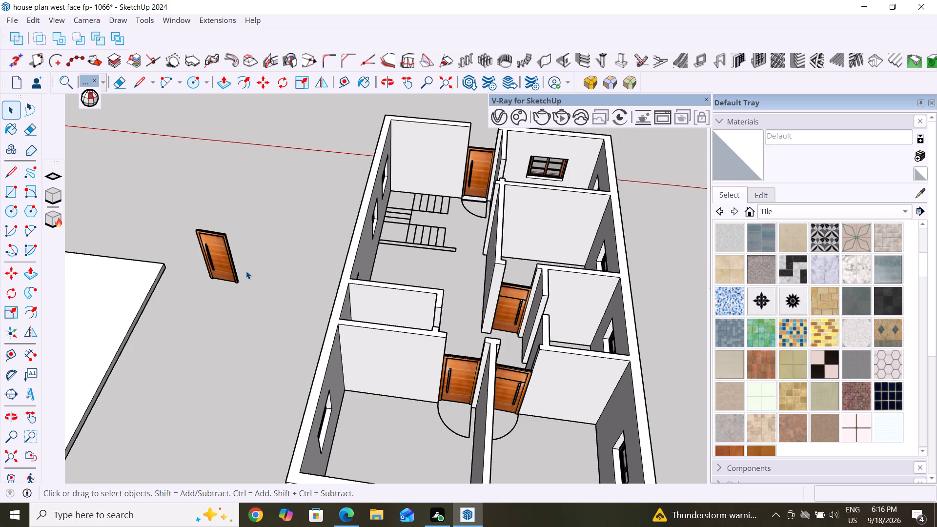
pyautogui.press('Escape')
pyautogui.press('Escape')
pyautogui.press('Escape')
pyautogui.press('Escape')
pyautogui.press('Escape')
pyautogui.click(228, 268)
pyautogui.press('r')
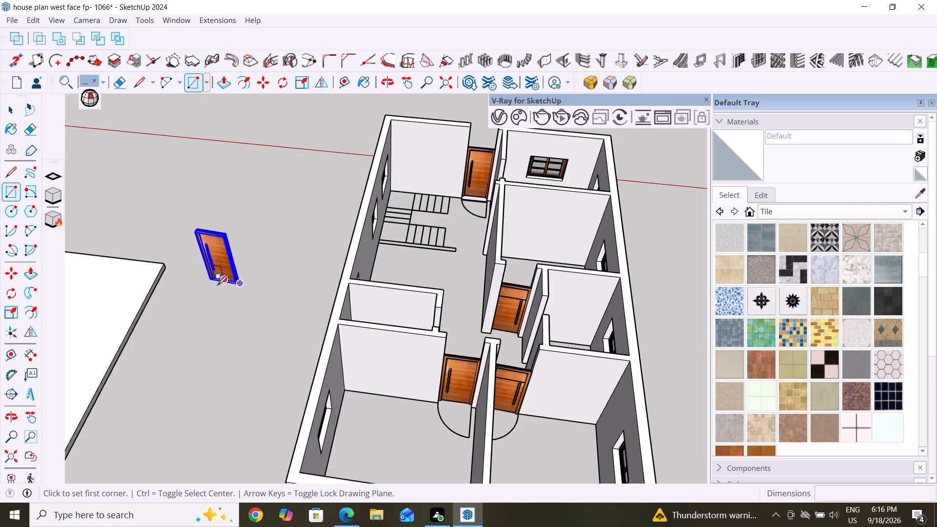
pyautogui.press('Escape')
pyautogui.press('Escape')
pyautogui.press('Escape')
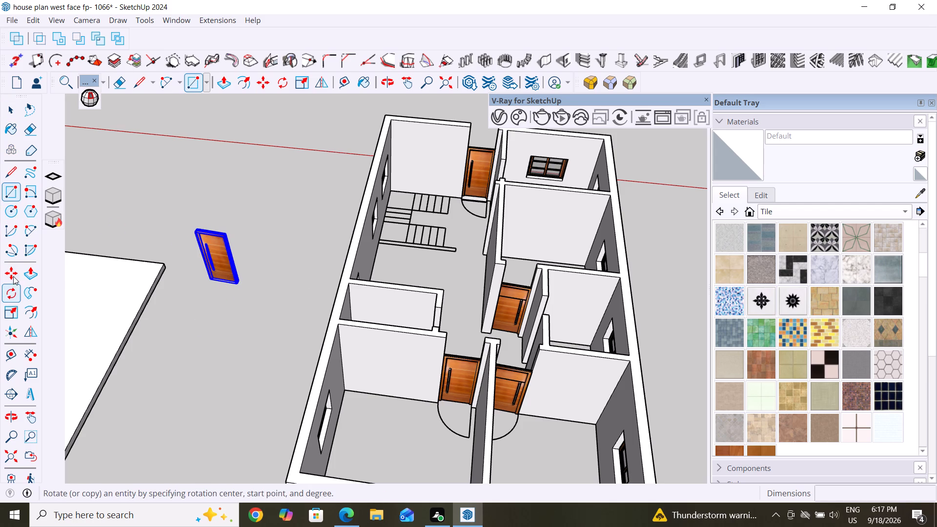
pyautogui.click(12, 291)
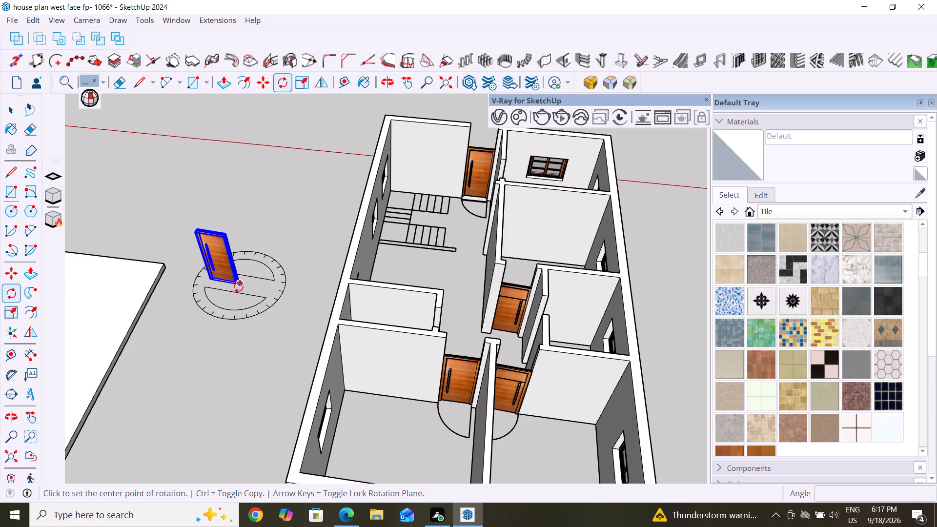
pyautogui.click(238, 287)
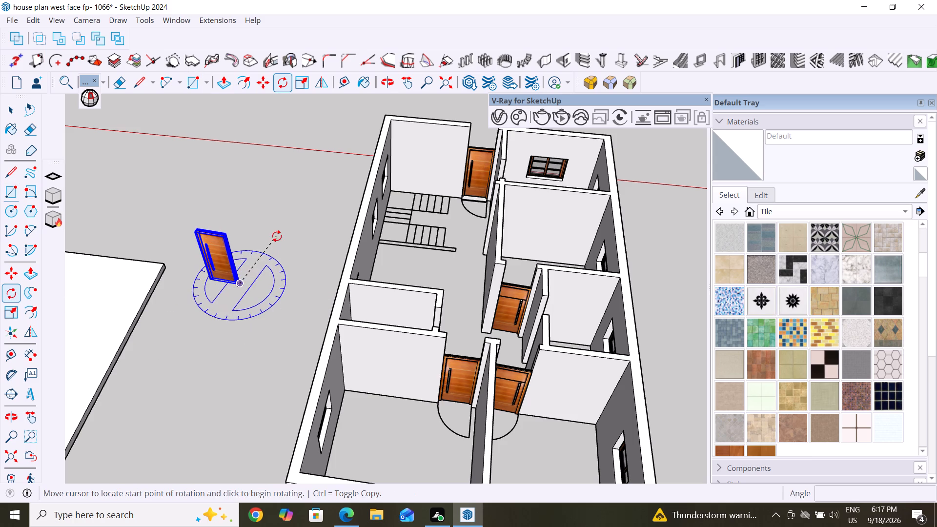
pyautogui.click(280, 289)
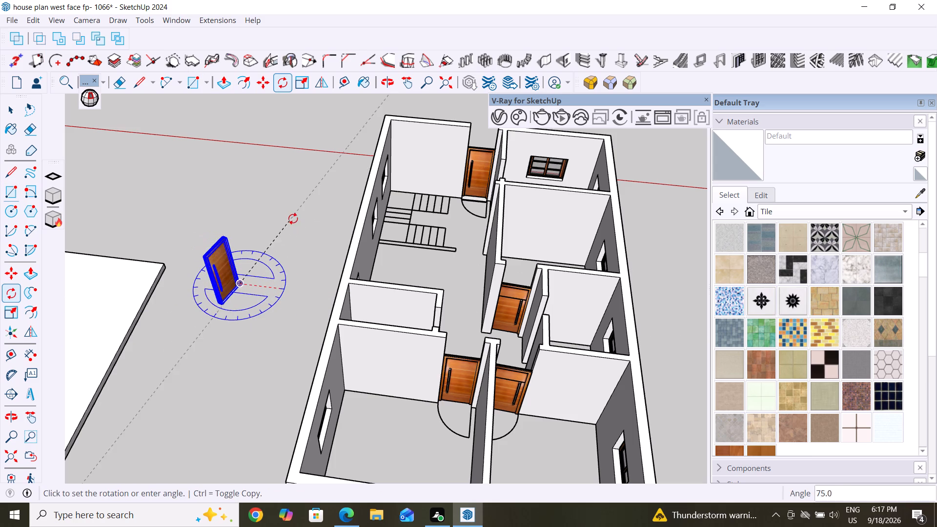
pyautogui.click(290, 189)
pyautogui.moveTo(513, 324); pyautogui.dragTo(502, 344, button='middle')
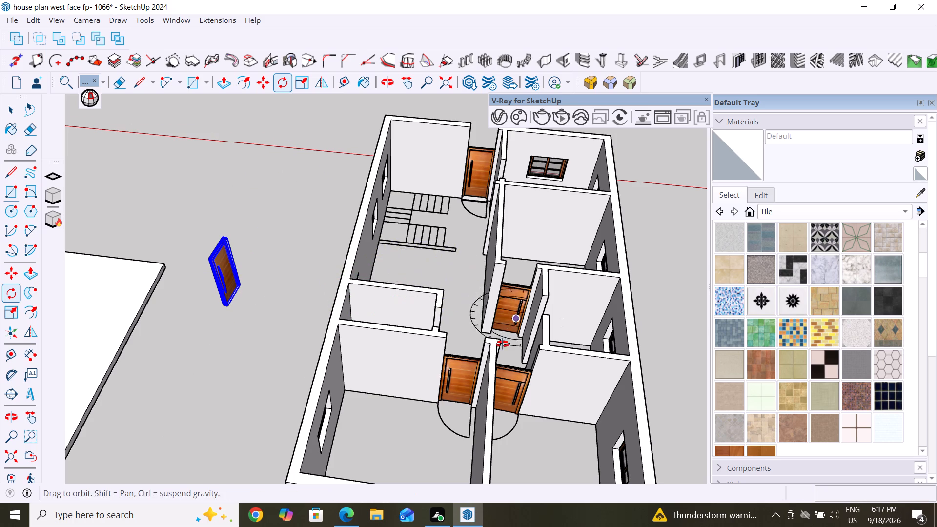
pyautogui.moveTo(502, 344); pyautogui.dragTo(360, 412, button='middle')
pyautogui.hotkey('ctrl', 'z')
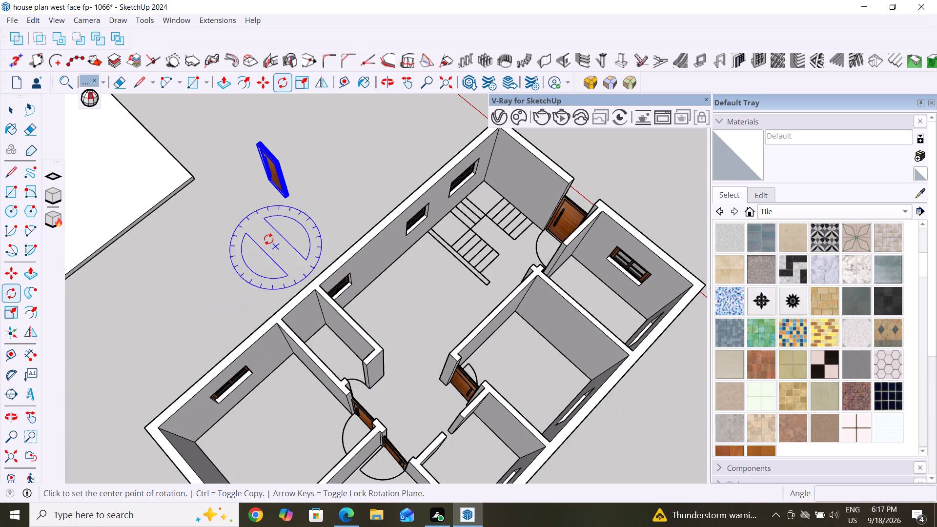
# Rotate the loose door copy 90° around its bottom corner so its base runs along the green axis.
pyautogui.scroll(4, 277, 193)
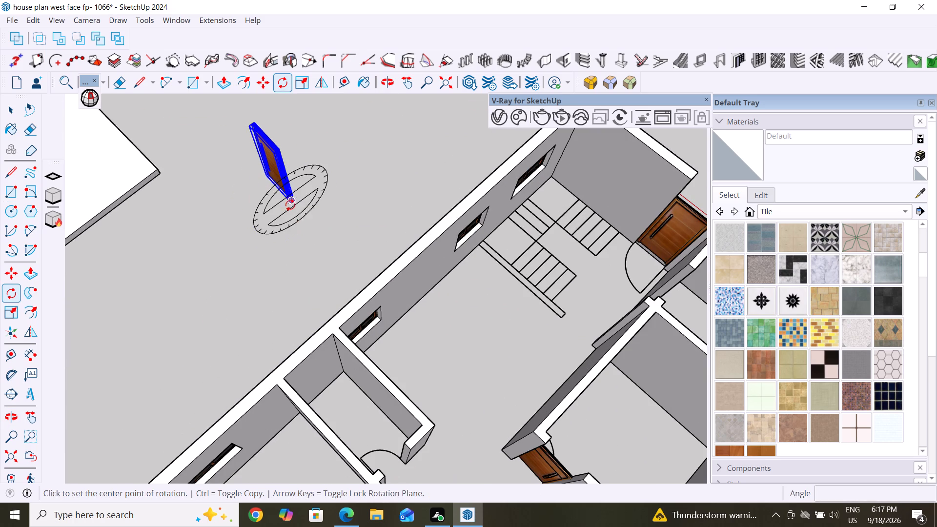
pyautogui.click(292, 208)
pyautogui.click(343, 257)
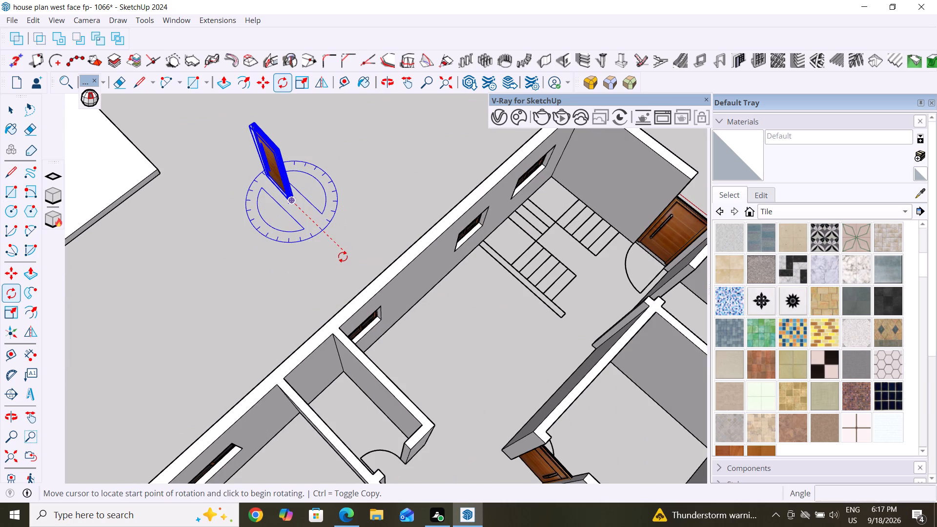
pyautogui.click(393, 122)
pyautogui.press('Escape')
pyautogui.press('Escape')
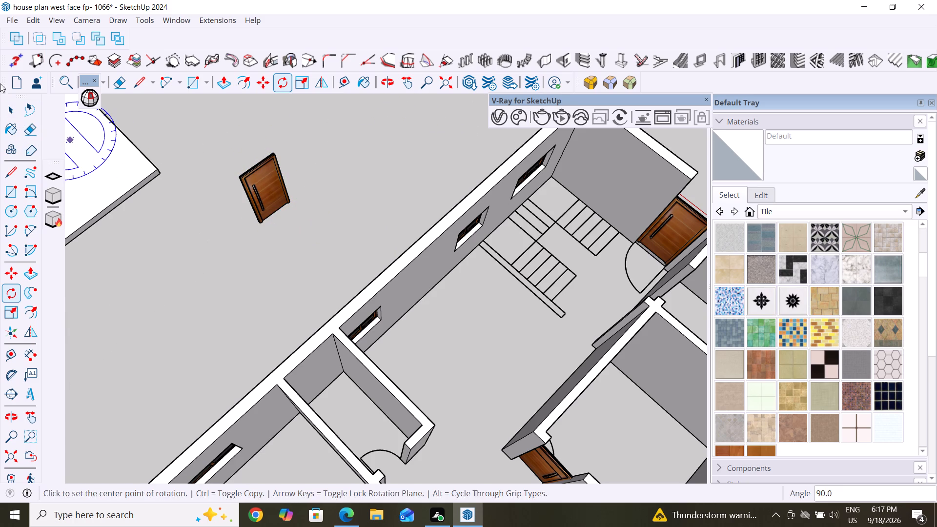
# Move the loose door copy beside the house about 22' 5 15/16" by its bottom corner into the small room's opening off the hall.
pyautogui.click(4, 113)
pyautogui.click(249, 201)
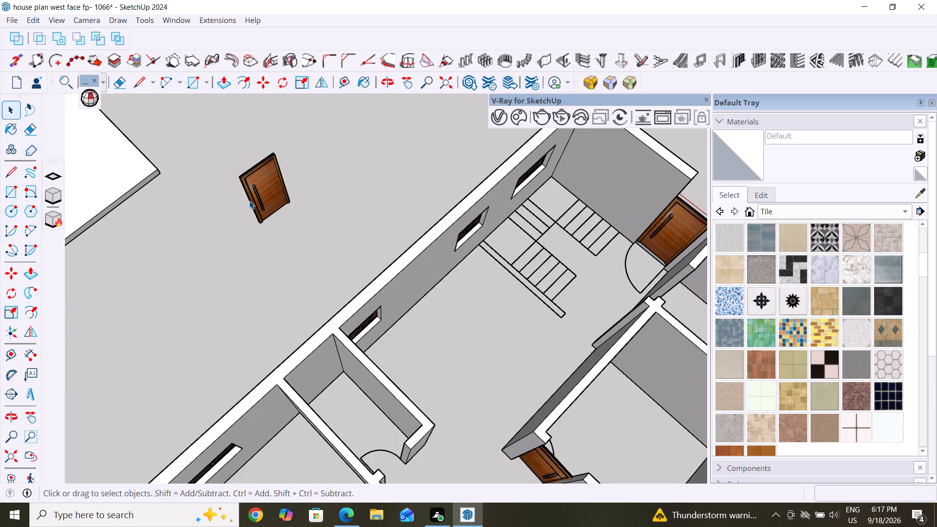
pyautogui.press('m')
pyautogui.press('Return')
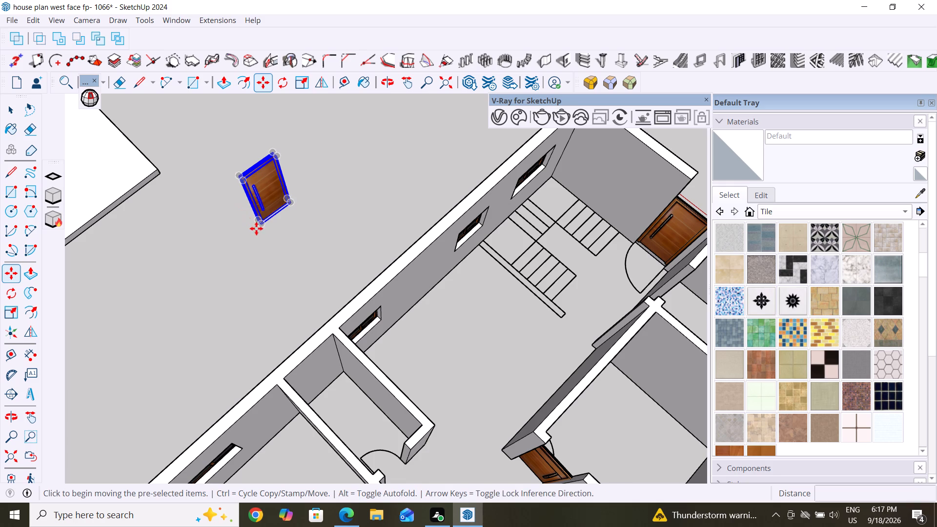
pyautogui.click(266, 228)
pyautogui.scroll(-5, 395, 147)
pyautogui.scroll(2, 396, 354)
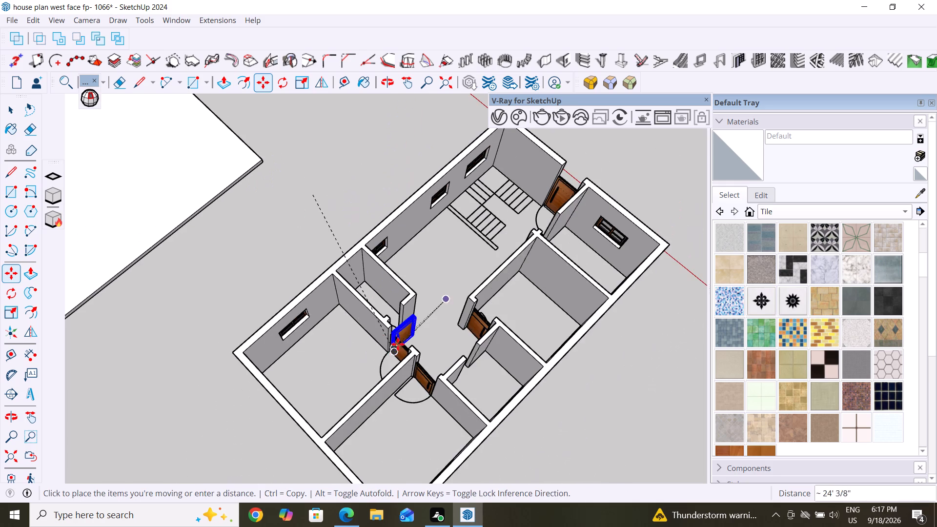
pyautogui.scroll(3, 398, 344)
pyautogui.moveTo(423, 324); pyautogui.dragTo(229, 316, button='middle')
pyautogui.scroll(5, 290, 320)
pyautogui.scroll(5, 413, 352)
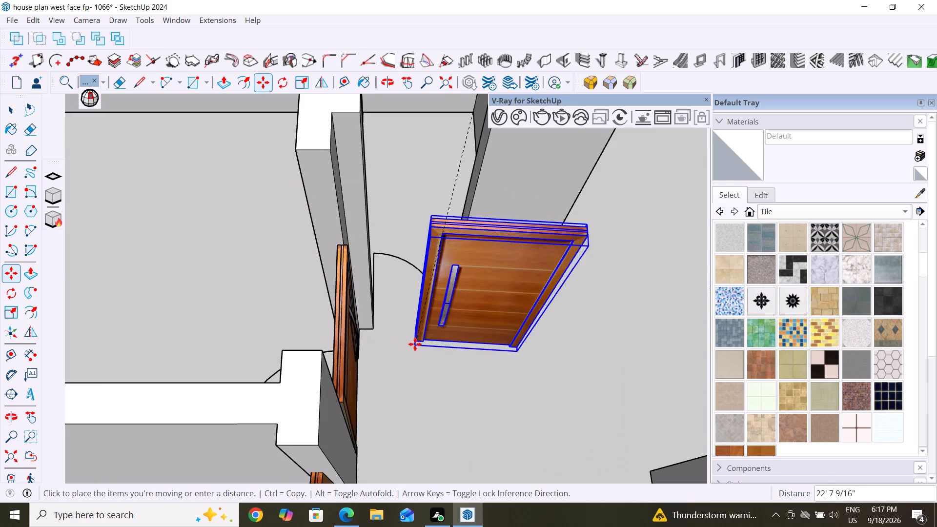
pyautogui.scroll(4, 415, 344)
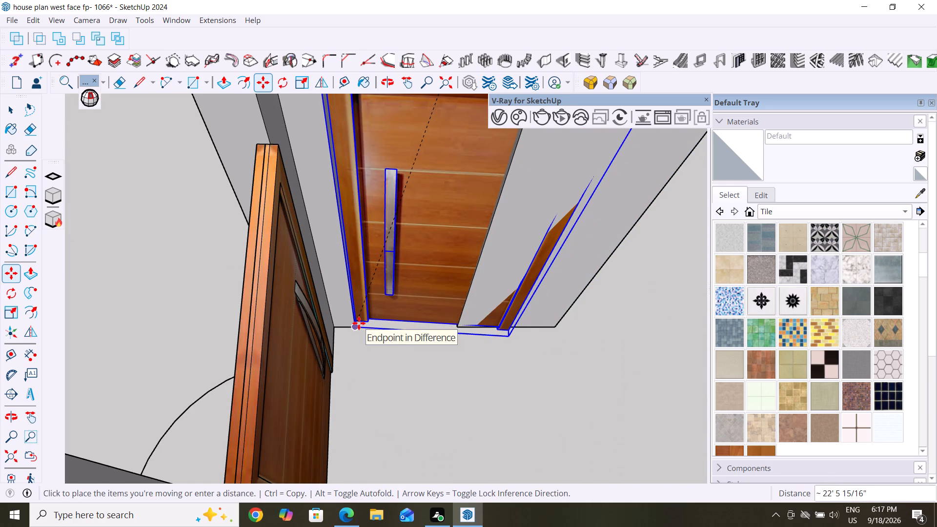
pyautogui.click(359, 323)
pyautogui.scroll(1, 377, 370)
pyautogui.scroll(-4, 378, 374)
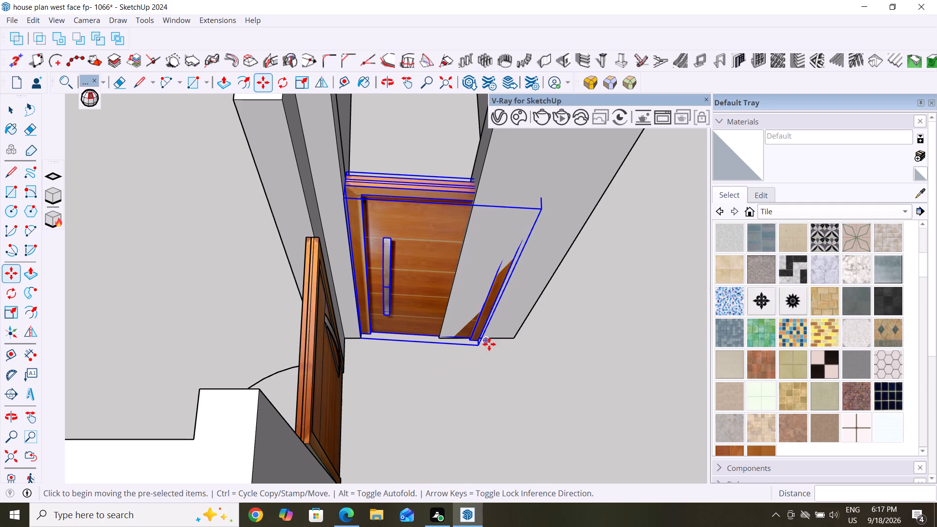
# Rotate the door in the small room's opening about 2.7° around its bottom corner to align its base with the wall line.
pyautogui.click(13, 275)
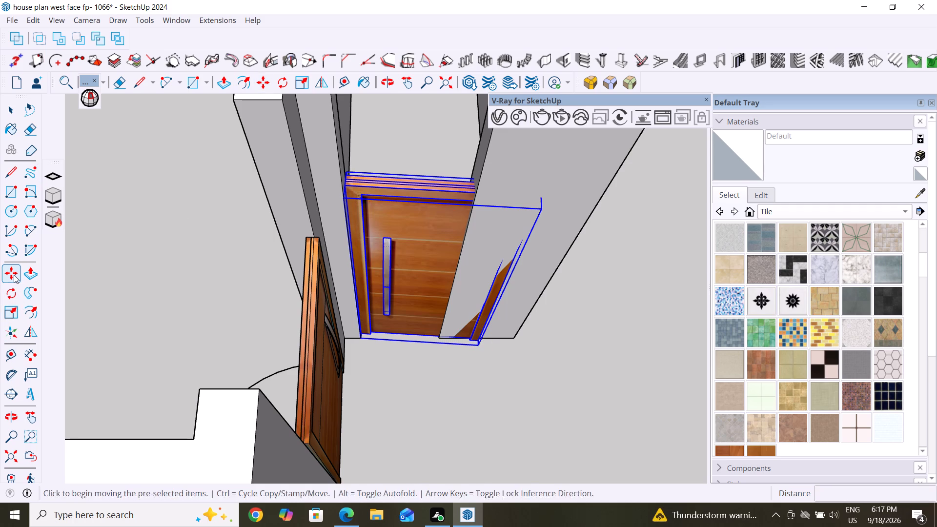
pyautogui.click(18, 291)
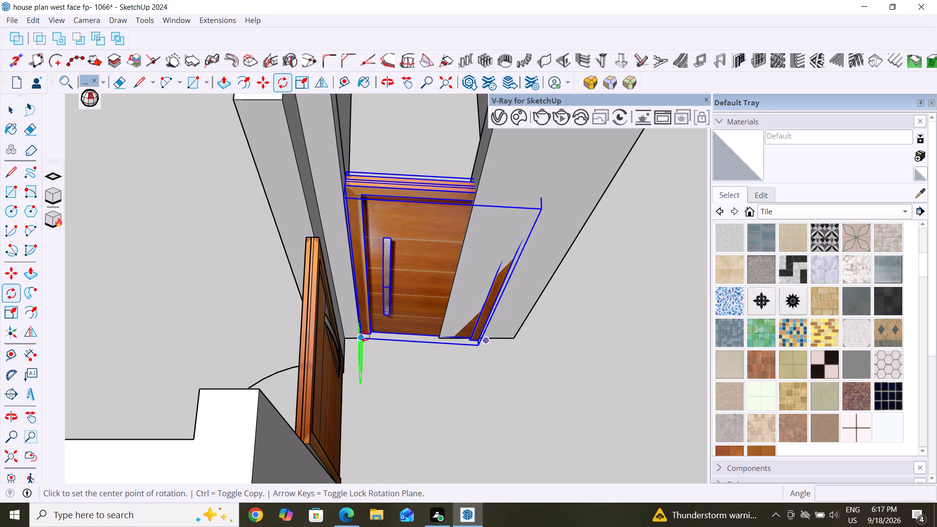
pyautogui.moveTo(367, 337); pyautogui.dragTo(278, 283, button='middle')
pyautogui.scroll(5, 422, 457)
pyautogui.scroll(4, 360, 364)
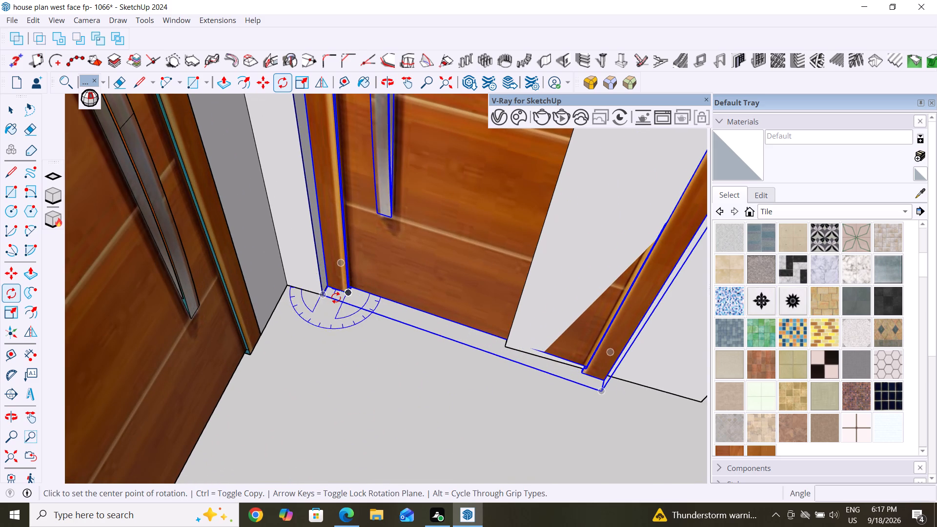
pyautogui.click(336, 298)
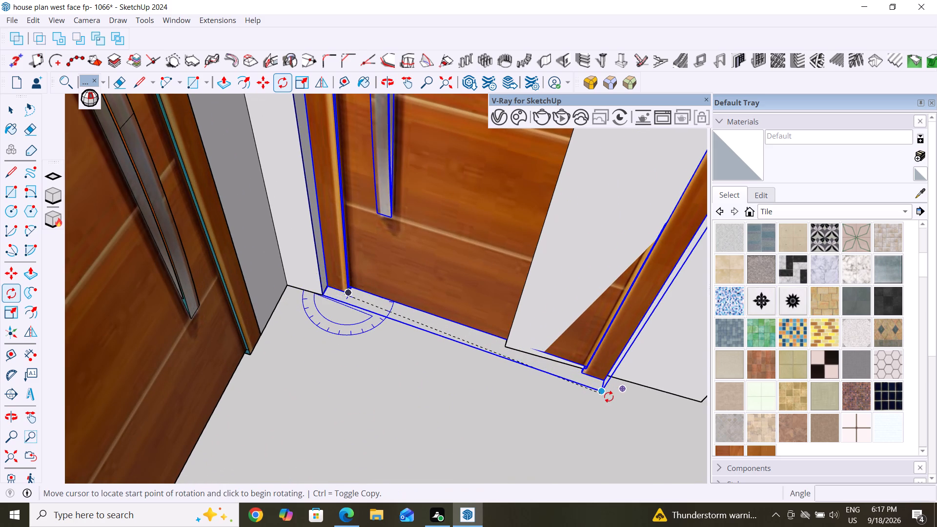
pyautogui.click(607, 397)
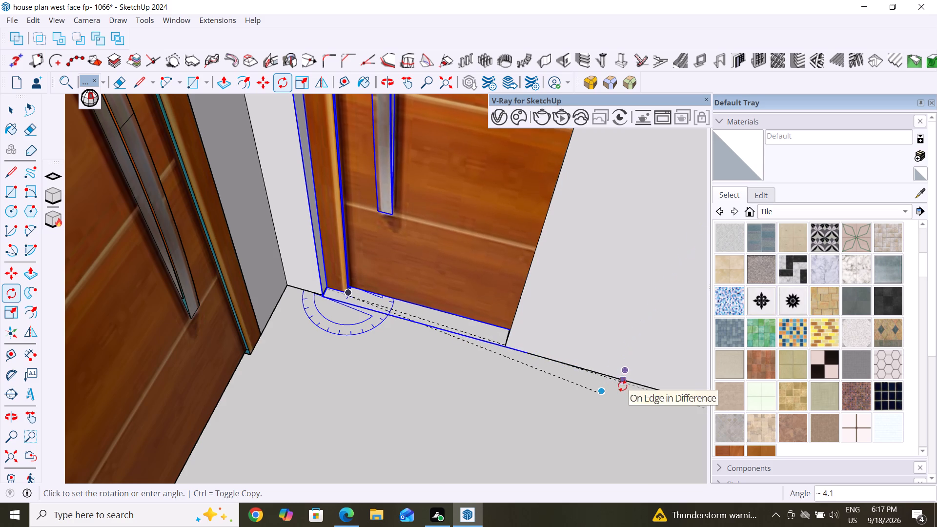
pyautogui.click(622, 389)
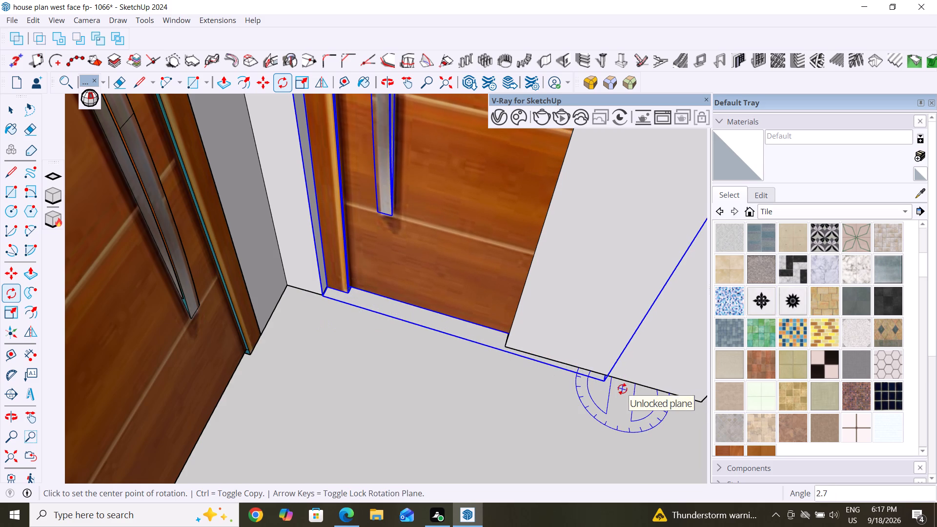
pyautogui.press('Escape')
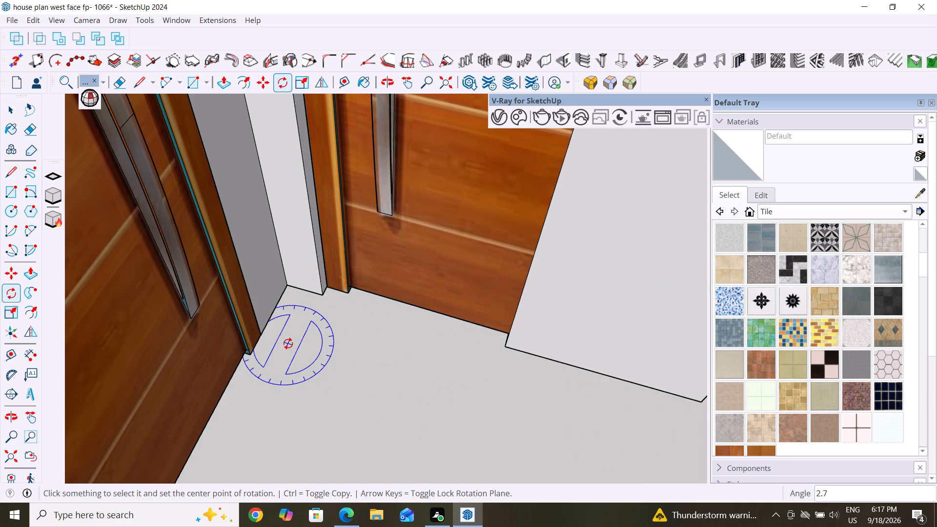
pyautogui.press('Escape')
pyautogui.scroll(-6, 288, 343)
pyautogui.scroll(-9, 334, 348)
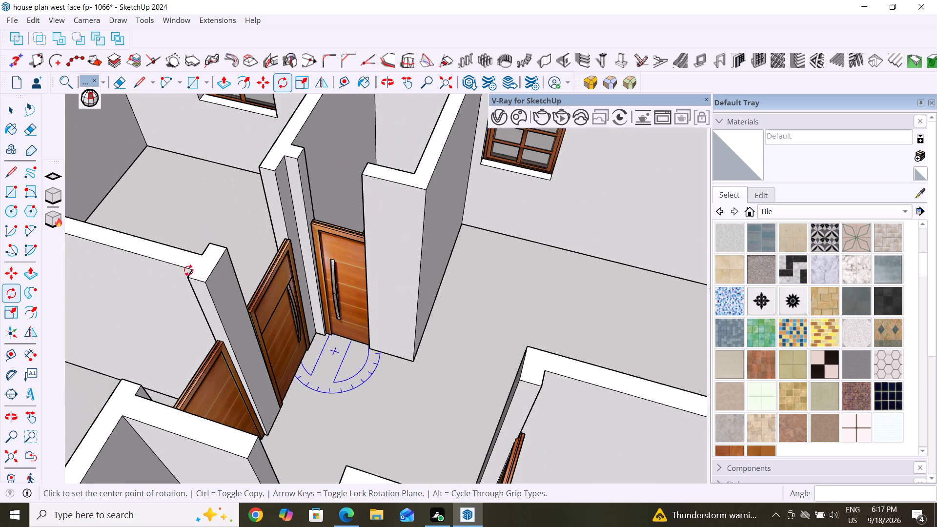
# Scale the small room's door narrower to fit its opening, by about 0.66 along red and 0.89 along green.
pyautogui.click(6, 108)
pyautogui.press('Escape')
pyautogui.press('Escape')
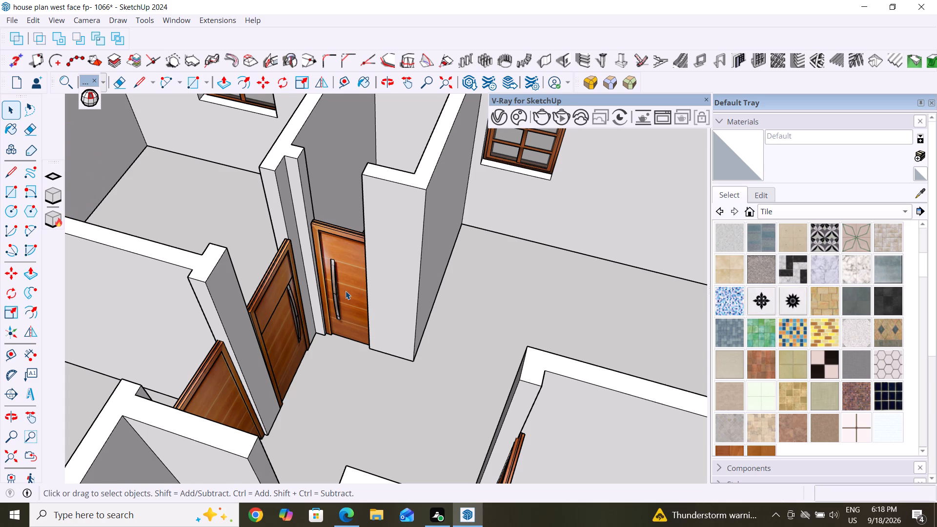
pyautogui.click(346, 291)
pyautogui.scroll(2, 375, 368)
pyautogui.press('s')
pyautogui.scroll(4, 387, 346)
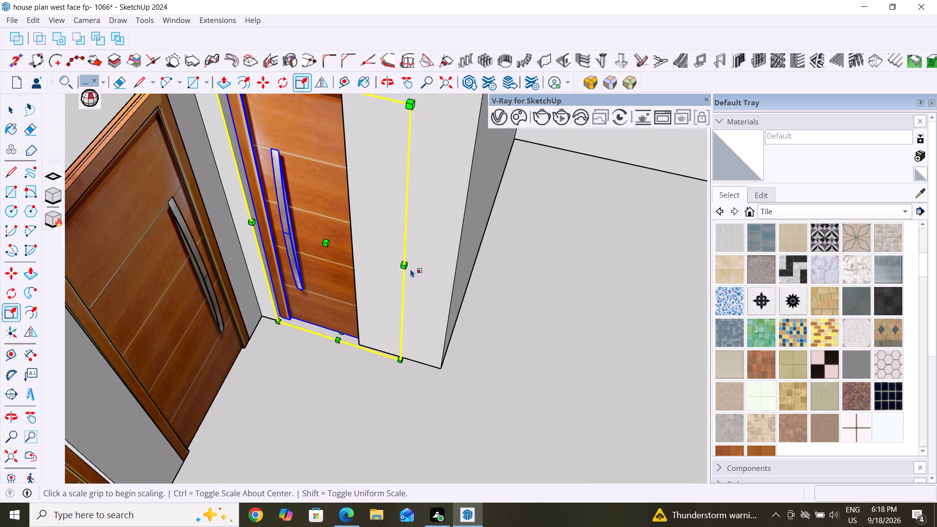
pyautogui.click(406, 269)
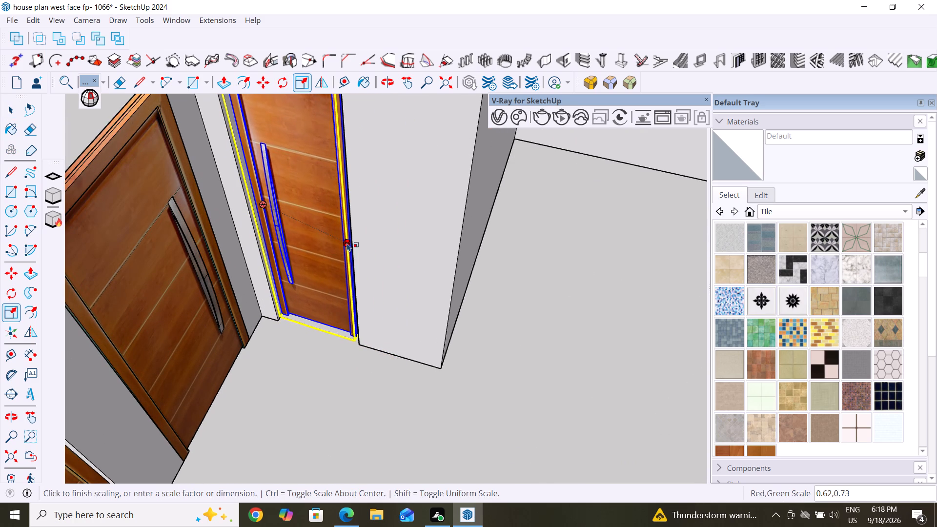
pyautogui.click(354, 240)
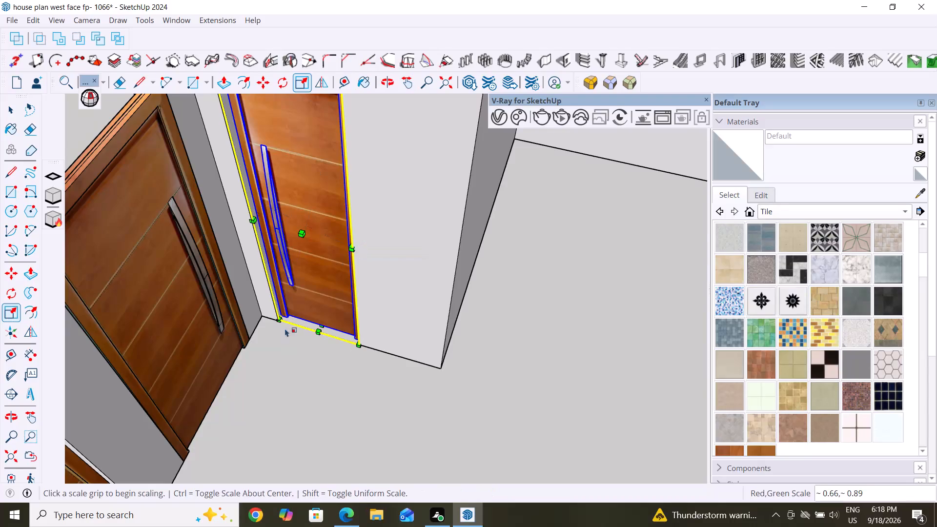
pyautogui.scroll(-5, 288, 331)
pyautogui.moveTo(298, 340); pyautogui.dragTo(420, 322, button='middle')
pyautogui.click(470, 355)
pyautogui.press('Escape')
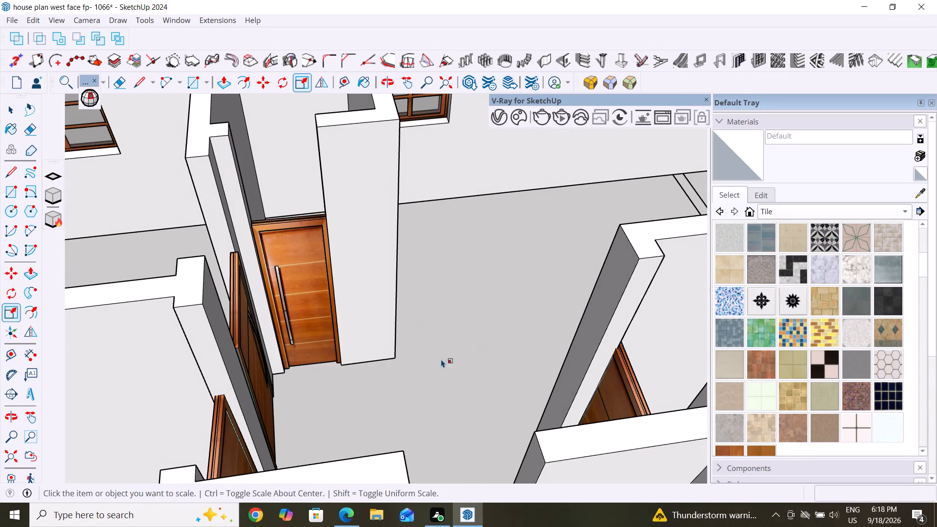
# Examine the interior door openings from above and around the house, ending at the front entrance.
pyautogui.scroll(-4, 346, 352)
pyautogui.moveTo(355, 357); pyautogui.dragTo(180, 277, button='middle')
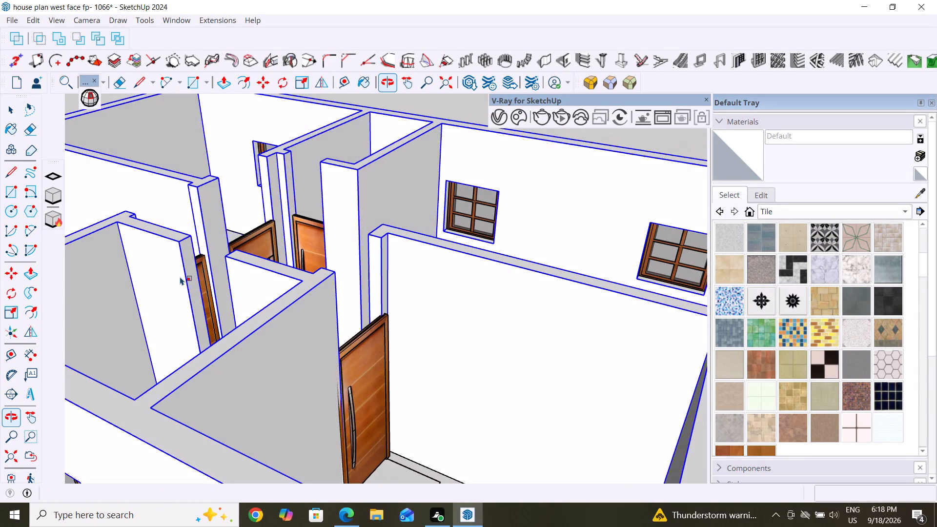
pyautogui.scroll(-4, 206, 296)
pyautogui.moveTo(463, 342); pyautogui.dragTo(8, 374, button='middle')
pyautogui.moveTo(262, 327); pyautogui.dragTo(209, 360, button='middle')
pyautogui.scroll(-4, 330, 317)
pyautogui.moveTo(343, 316); pyautogui.dragTo(175, 419, button='middle')
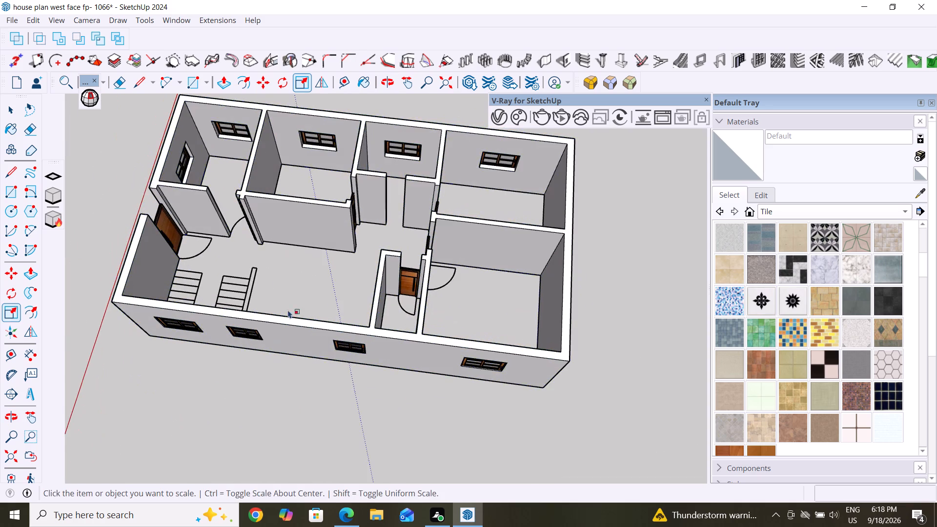
pyautogui.scroll(4, 216, 247)
pyautogui.moveTo(197, 252); pyautogui.dragTo(407, 206, button='middle')
pyautogui.moveTo(277, 310); pyautogui.dragTo(338, 233, button='middle')
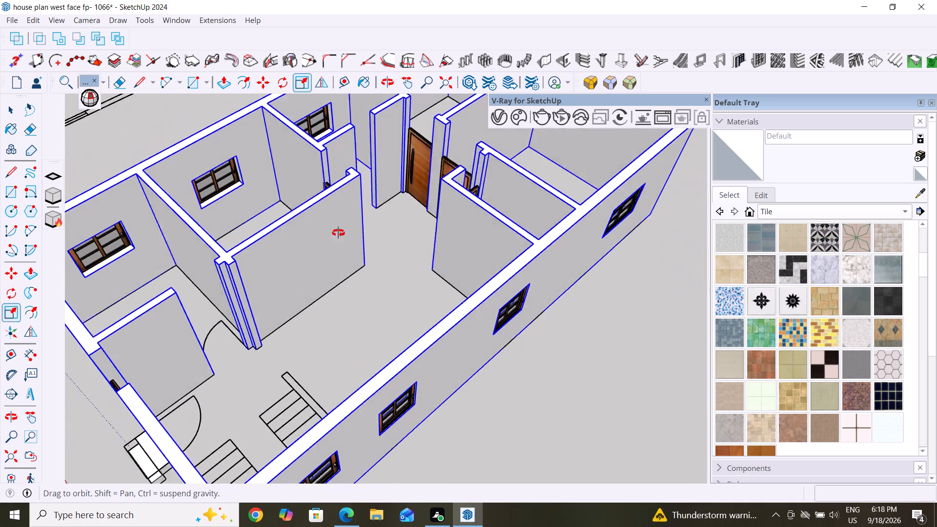
pyautogui.moveTo(338, 233); pyautogui.dragTo(379, 180, button='middle')
pyautogui.scroll(1, 276, 302)
pyautogui.moveTo(276, 302); pyautogui.dragTo(341, 224, button='middle')
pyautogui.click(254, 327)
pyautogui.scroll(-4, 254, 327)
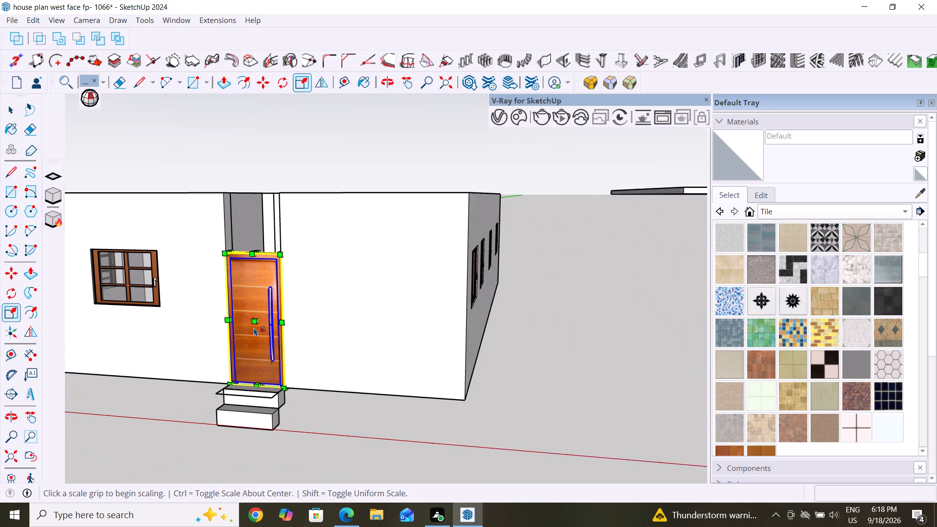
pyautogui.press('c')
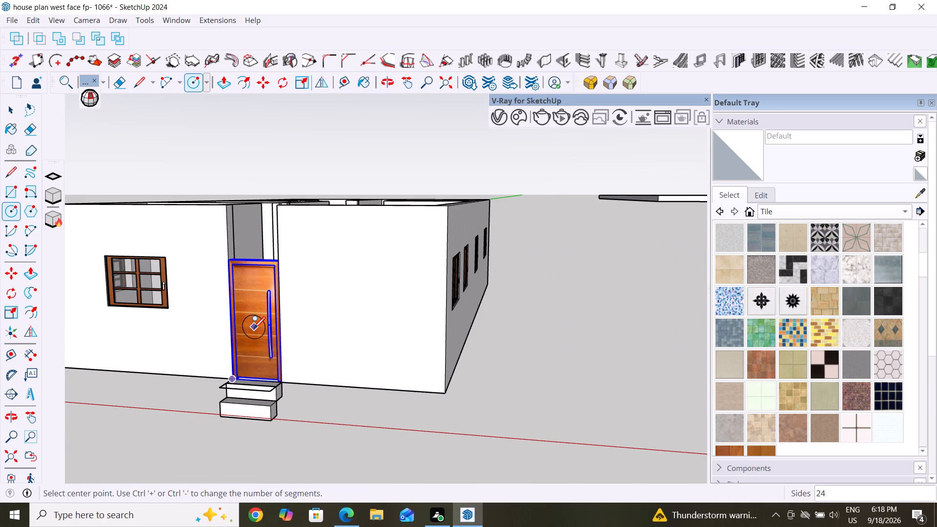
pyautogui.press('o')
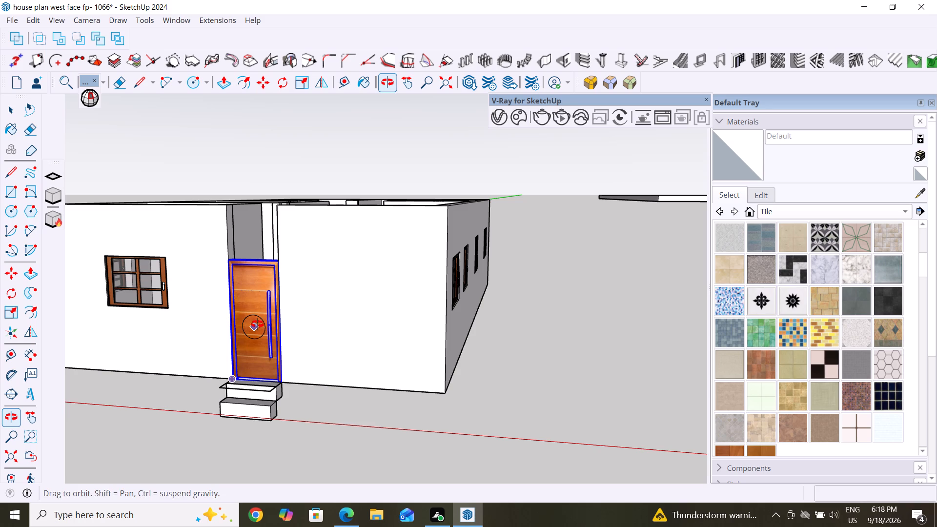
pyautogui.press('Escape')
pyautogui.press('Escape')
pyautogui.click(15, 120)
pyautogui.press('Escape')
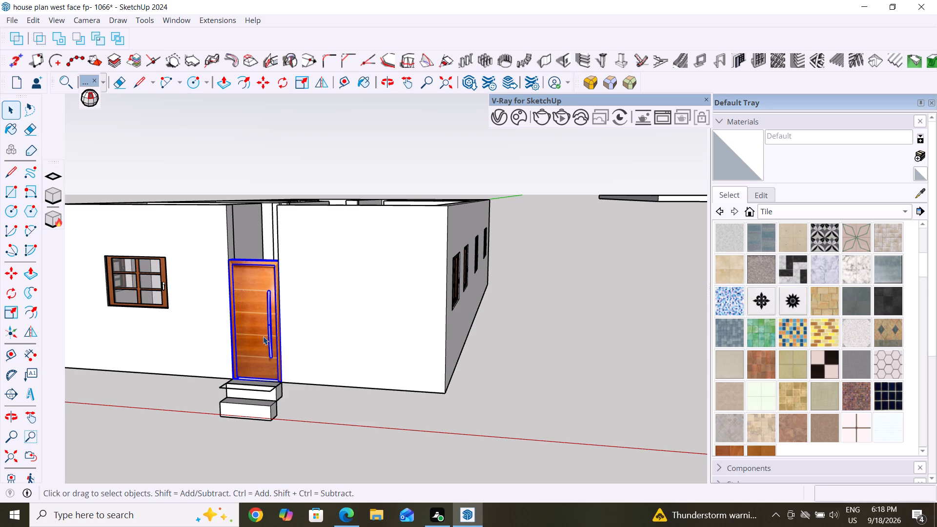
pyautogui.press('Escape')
# Copy the front entrance door by its bottom corner to a clear spot beside the house, about 17' away.
pyautogui.click(254, 325)
pyautogui.press('m')
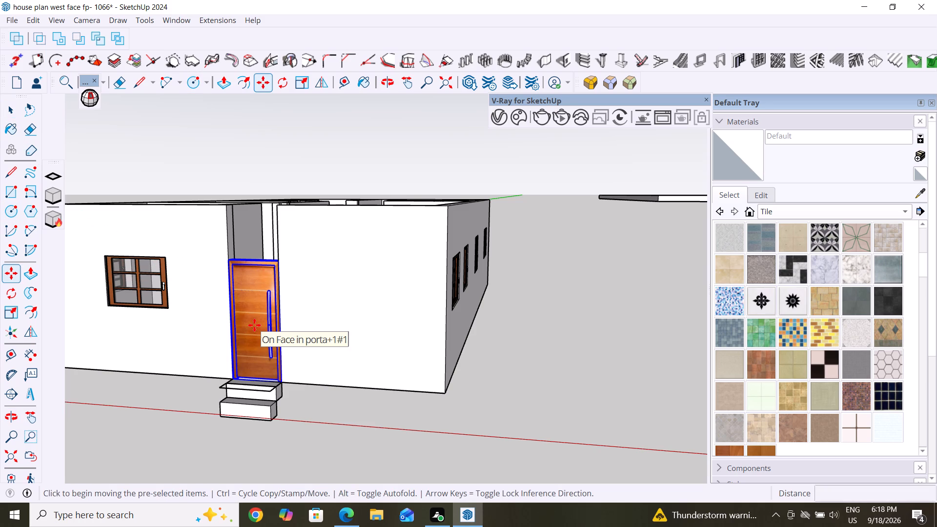
pyautogui.click(234, 381)
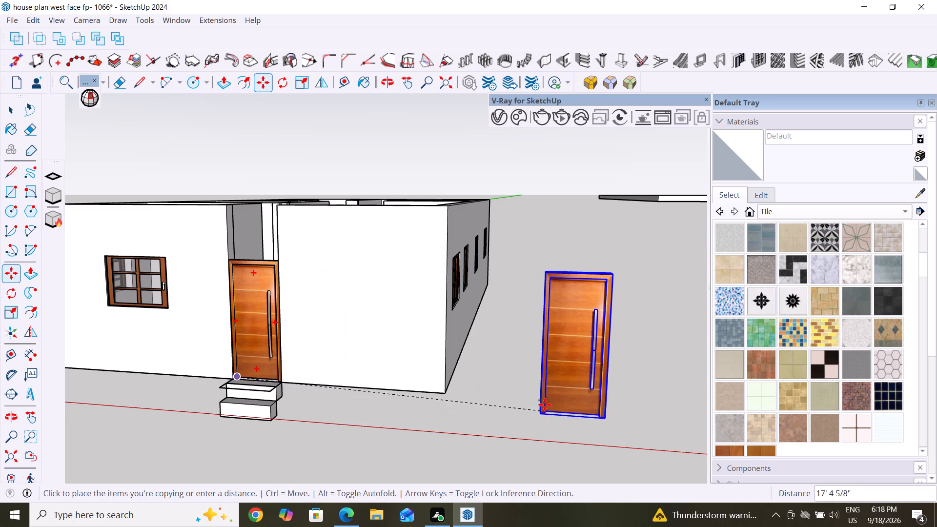
pyautogui.click(532, 395)
pyautogui.press('Escape')
pyautogui.press('Escape')
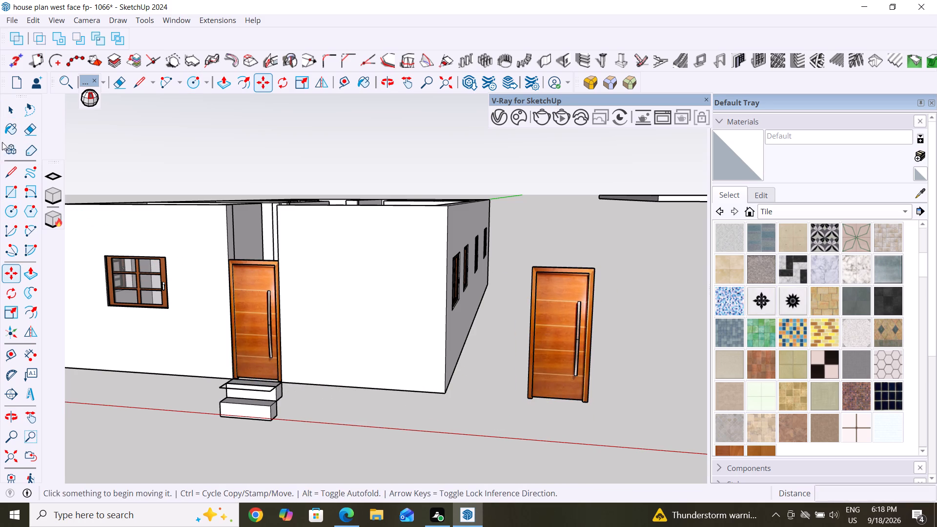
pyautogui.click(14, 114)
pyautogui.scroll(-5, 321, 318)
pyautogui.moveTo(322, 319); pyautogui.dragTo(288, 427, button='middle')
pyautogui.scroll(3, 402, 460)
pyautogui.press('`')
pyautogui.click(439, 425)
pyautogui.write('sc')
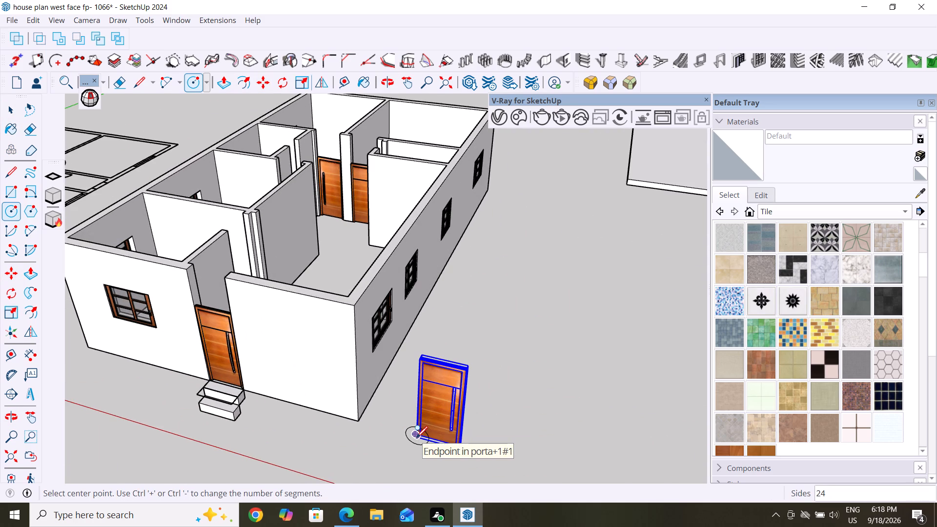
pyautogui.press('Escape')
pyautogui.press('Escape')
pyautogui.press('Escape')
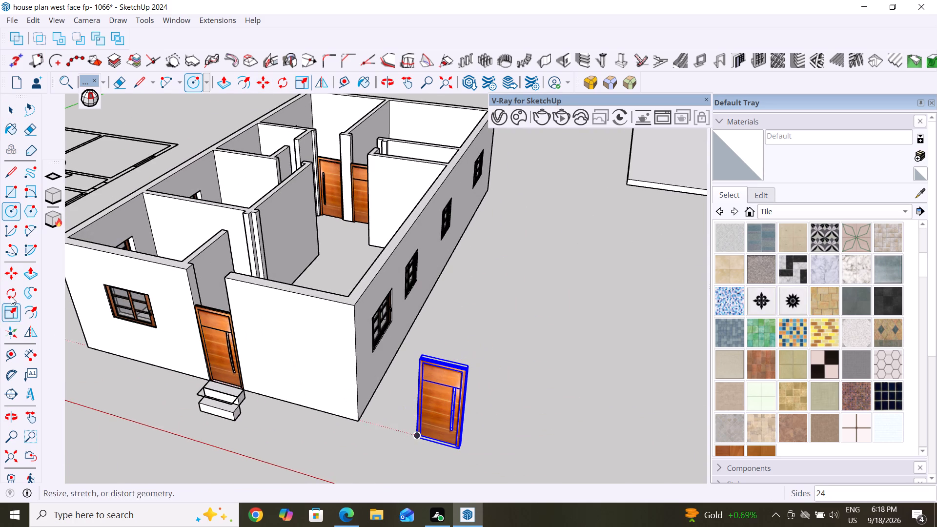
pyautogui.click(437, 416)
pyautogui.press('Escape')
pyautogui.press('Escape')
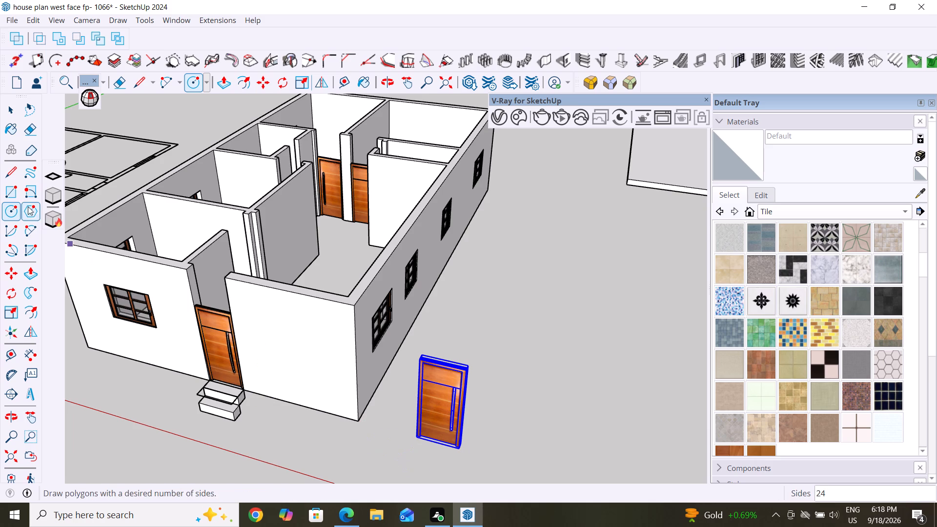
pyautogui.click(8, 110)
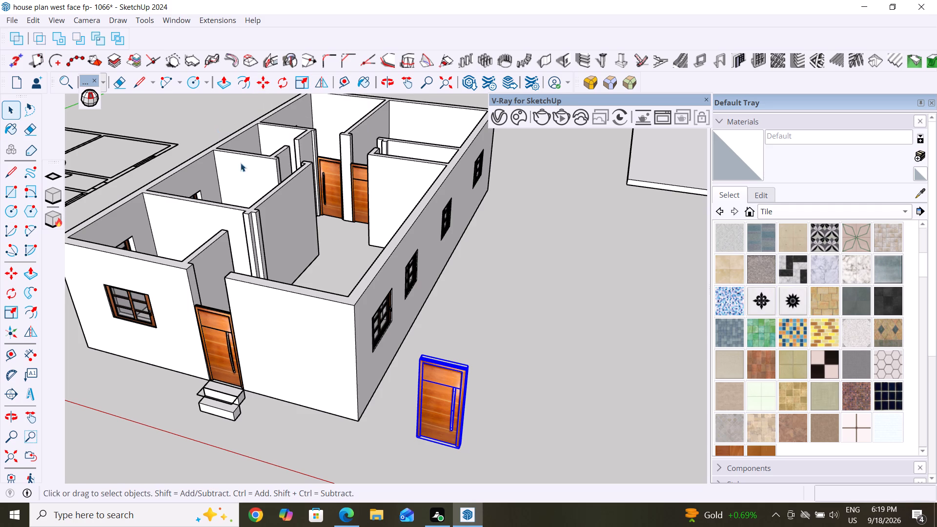
# Rotate the door copy beside the house about 92° around its bottom corner so it stands parallel to the side wall.
pyautogui.click(10, 290)
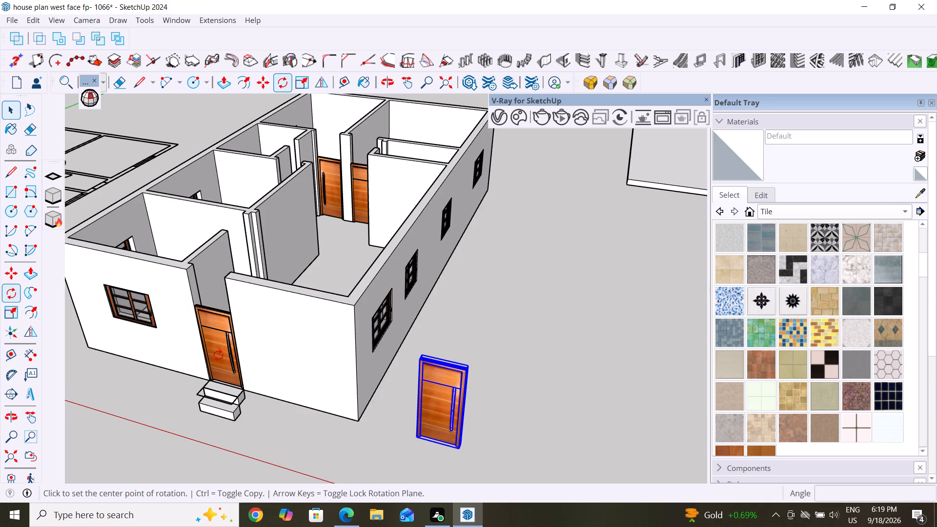
pyautogui.click(414, 442)
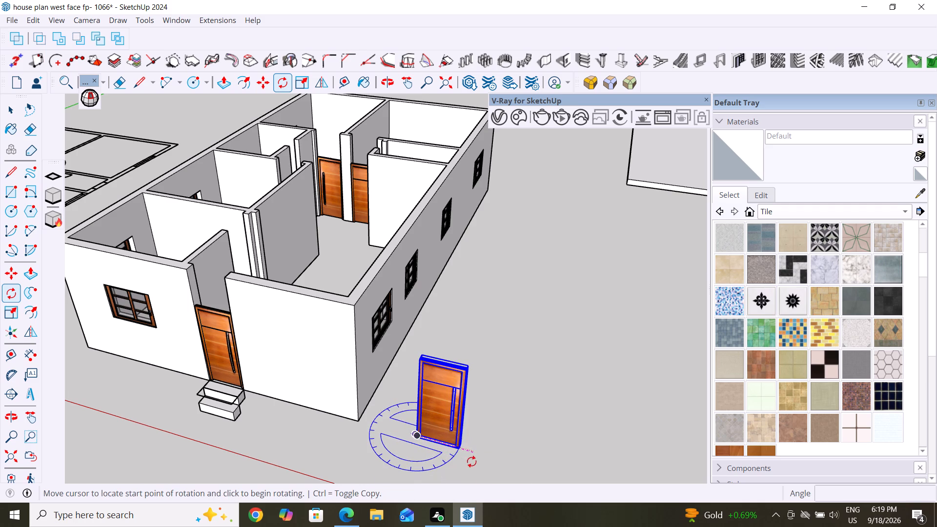
pyautogui.click(490, 467)
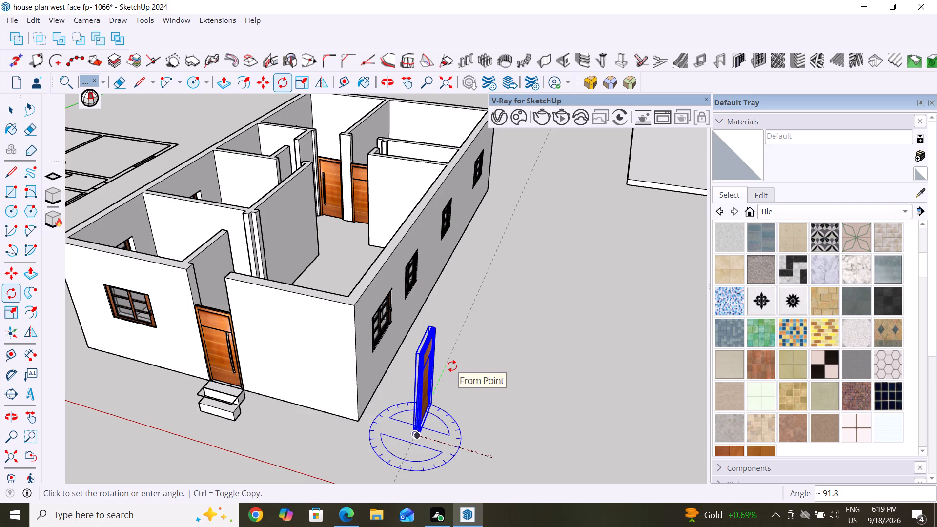
pyautogui.click(452, 366)
pyautogui.press('Escape')
pyautogui.press('Escape')
pyautogui.press('Escape')
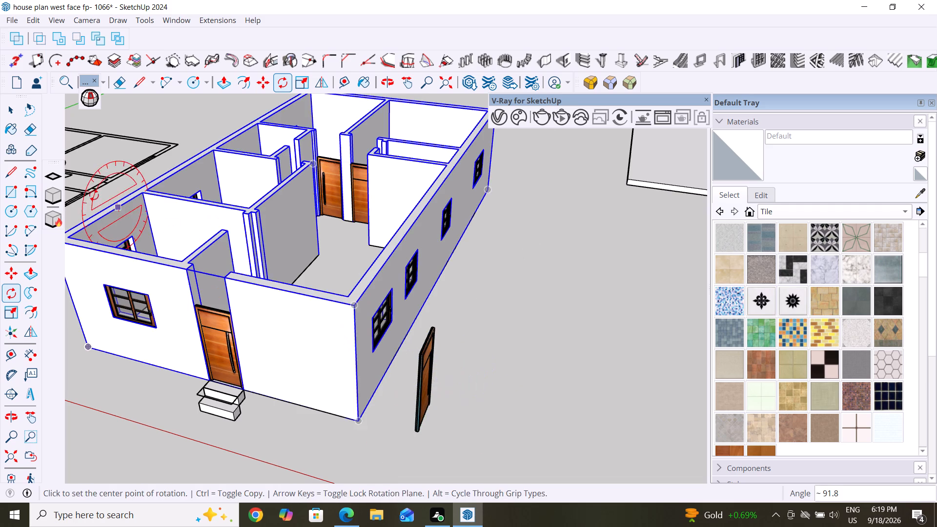
# Move the rotated door by its bottom corner about 17' 10" into the front room's doorway facing the stairs.
pyautogui.click(9, 113)
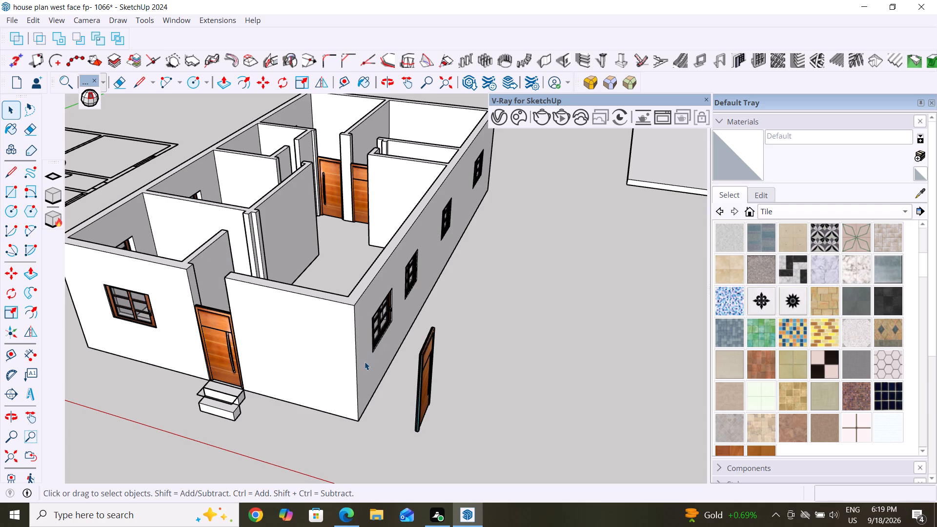
pyautogui.press('Escape')
pyautogui.press('Escape')
pyautogui.click(427, 403)
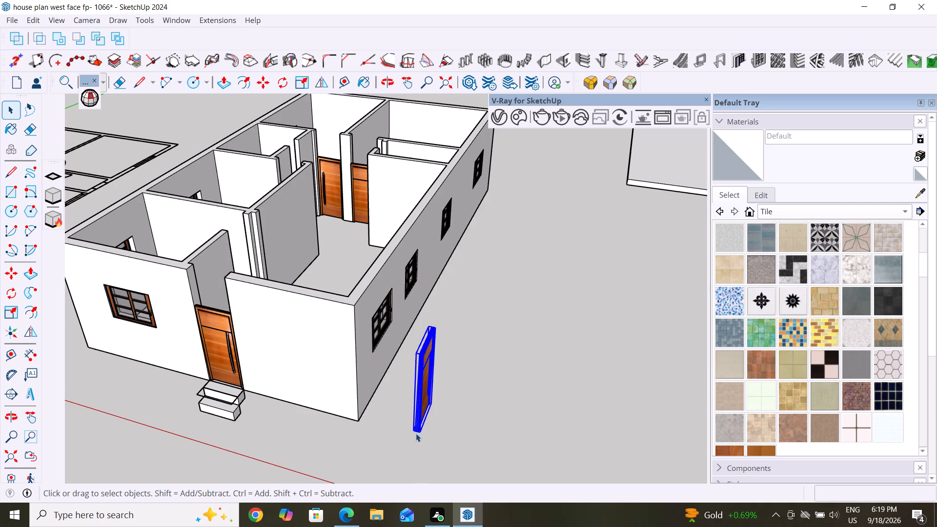
pyautogui.press('m')
pyautogui.press('Return')
pyautogui.click(418, 438)
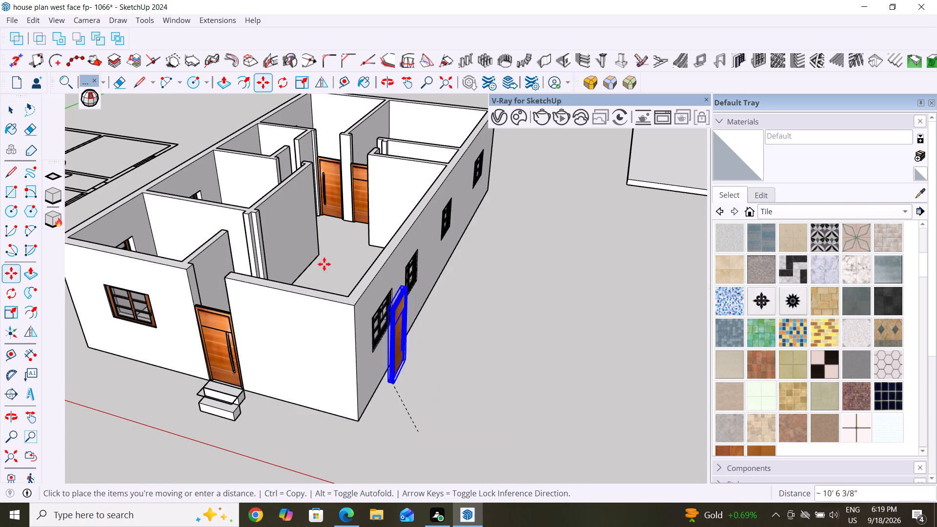
pyautogui.scroll(1, 289, 240)
pyautogui.moveTo(287, 238); pyautogui.dragTo(231, 353, button='middle')
pyautogui.scroll(5, 235, 345)
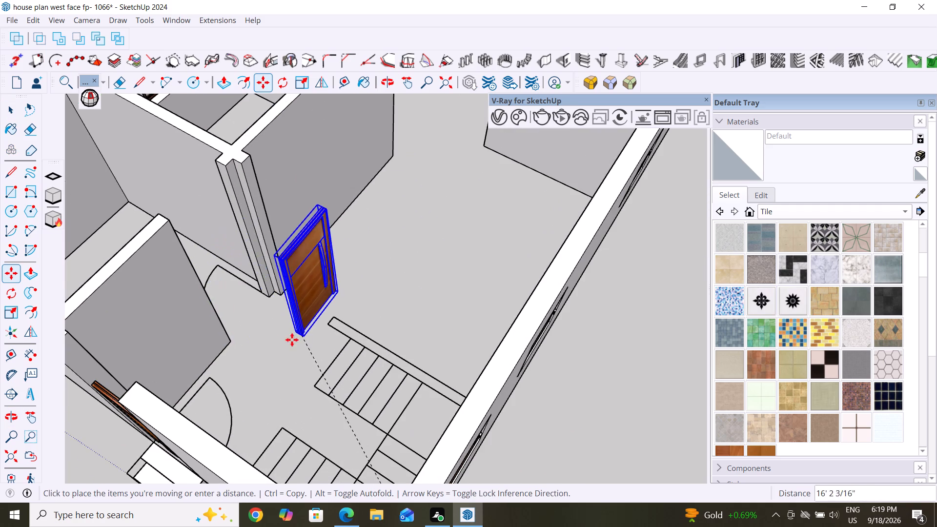
pyautogui.scroll(5, 282, 338)
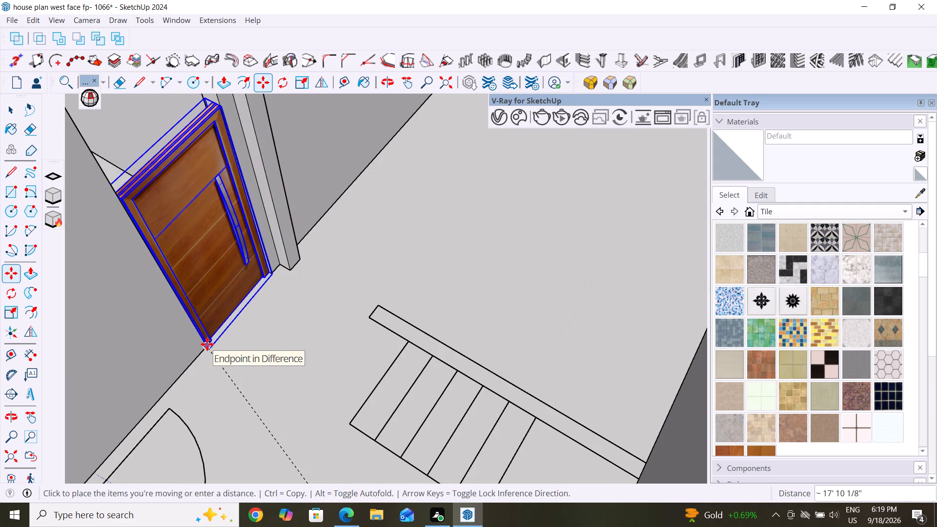
pyautogui.click(207, 344)
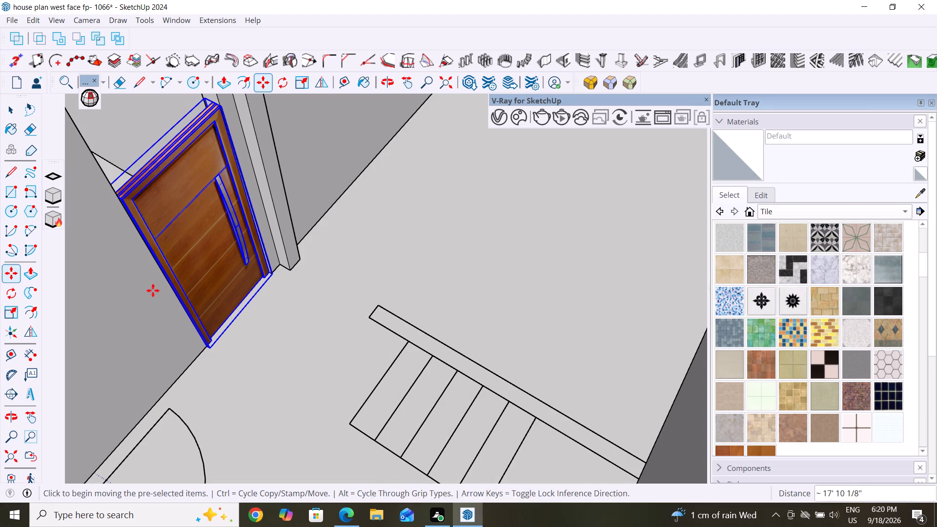
pyautogui.click(14, 111)
pyautogui.scroll(-2, 315, 345)
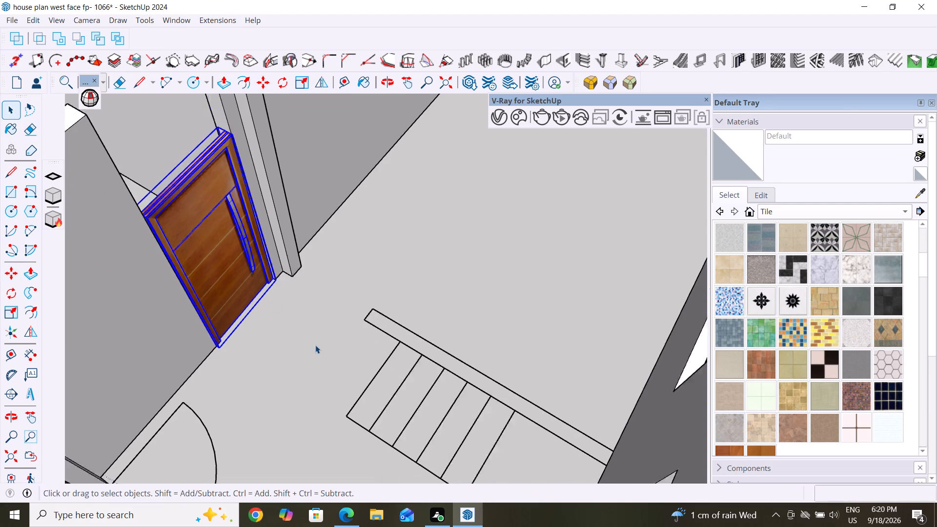
pyautogui.scroll(-7, 315, 345)
pyautogui.press('Escape')
pyautogui.press('Escape')
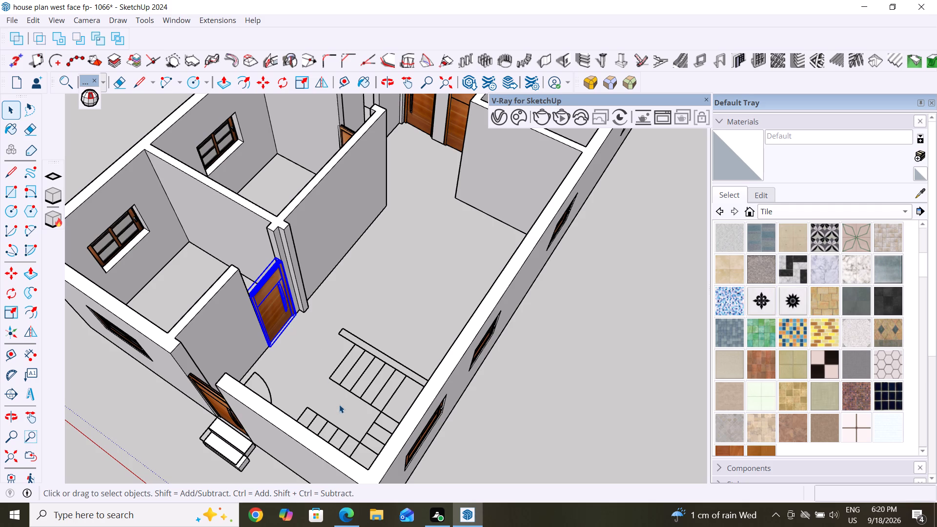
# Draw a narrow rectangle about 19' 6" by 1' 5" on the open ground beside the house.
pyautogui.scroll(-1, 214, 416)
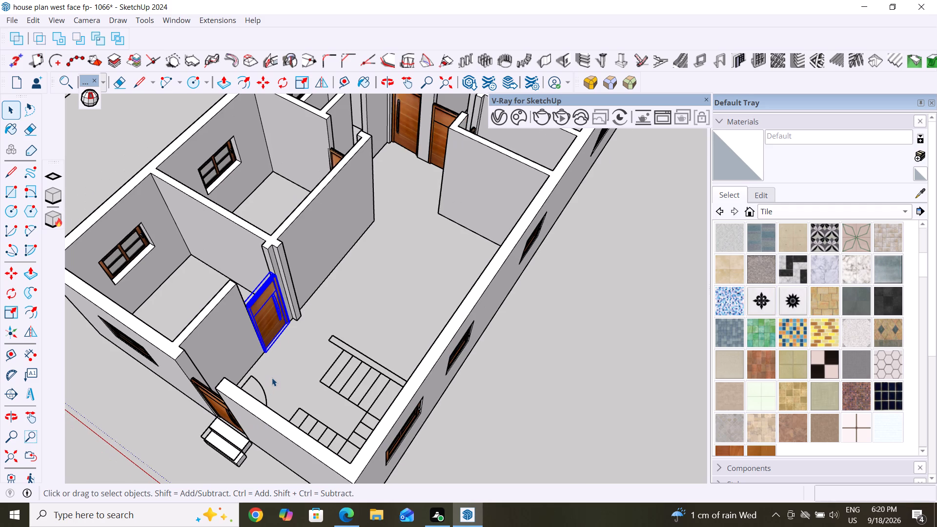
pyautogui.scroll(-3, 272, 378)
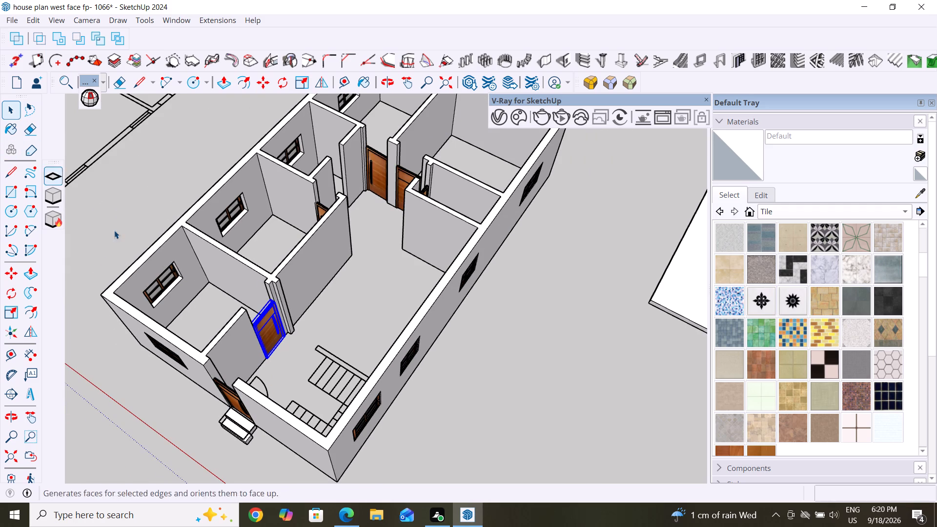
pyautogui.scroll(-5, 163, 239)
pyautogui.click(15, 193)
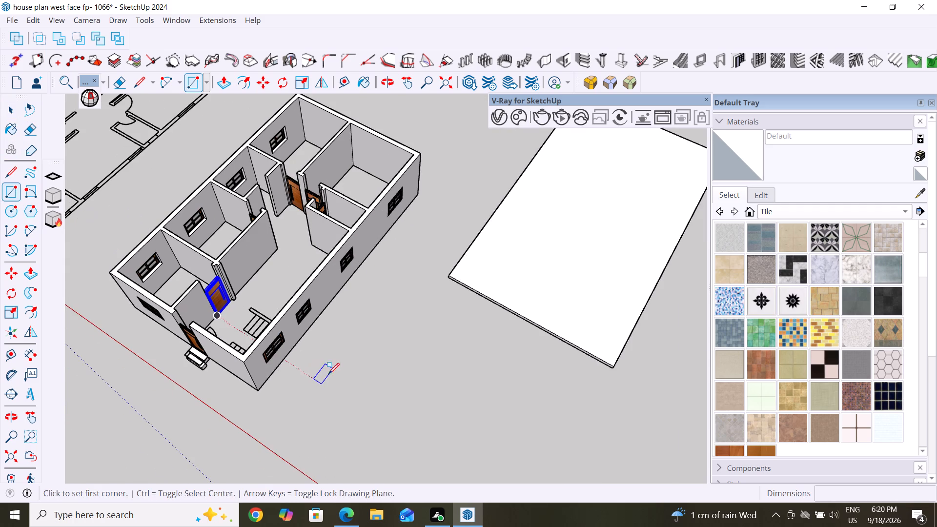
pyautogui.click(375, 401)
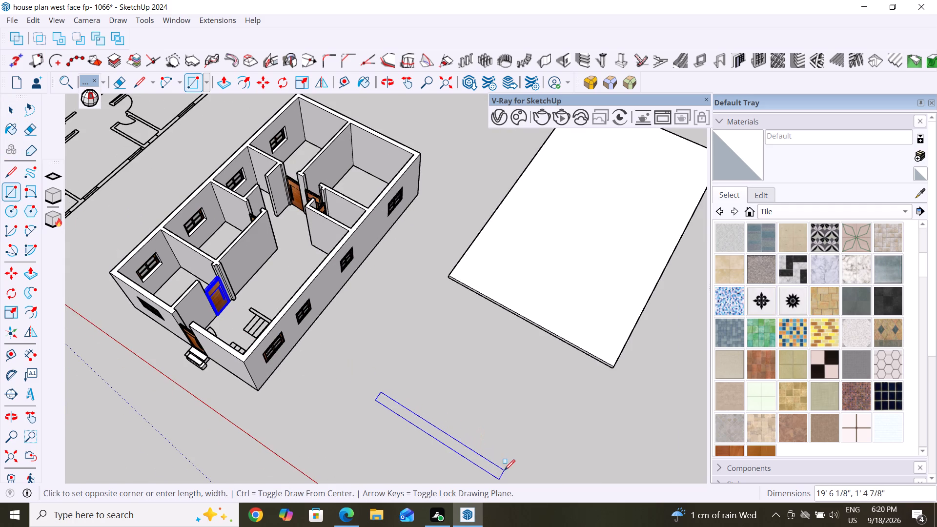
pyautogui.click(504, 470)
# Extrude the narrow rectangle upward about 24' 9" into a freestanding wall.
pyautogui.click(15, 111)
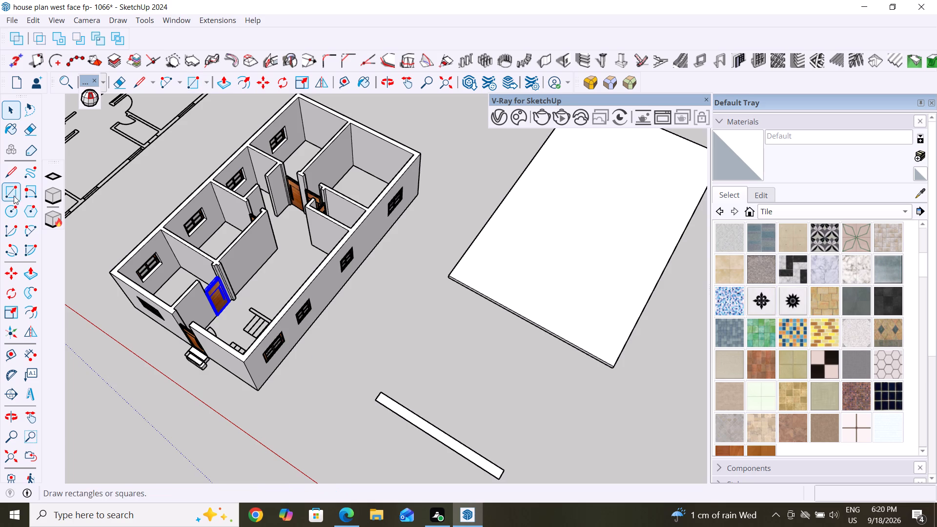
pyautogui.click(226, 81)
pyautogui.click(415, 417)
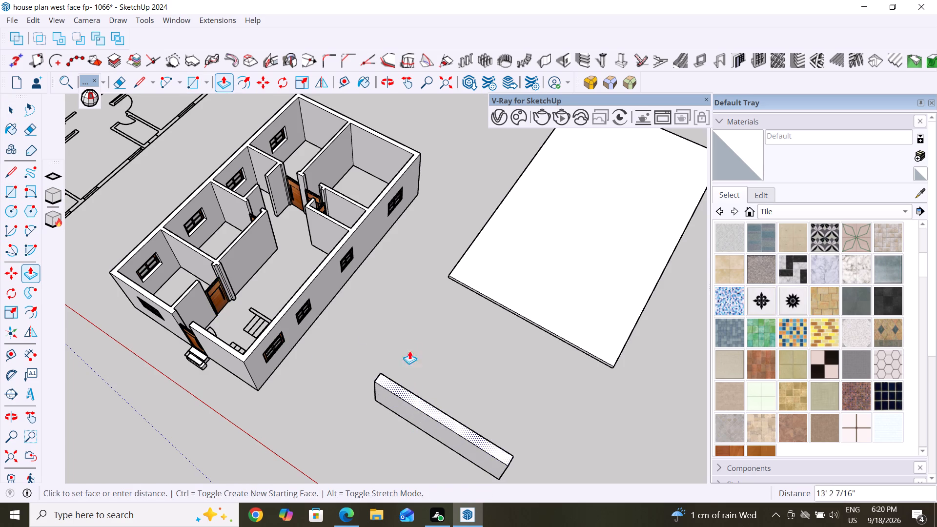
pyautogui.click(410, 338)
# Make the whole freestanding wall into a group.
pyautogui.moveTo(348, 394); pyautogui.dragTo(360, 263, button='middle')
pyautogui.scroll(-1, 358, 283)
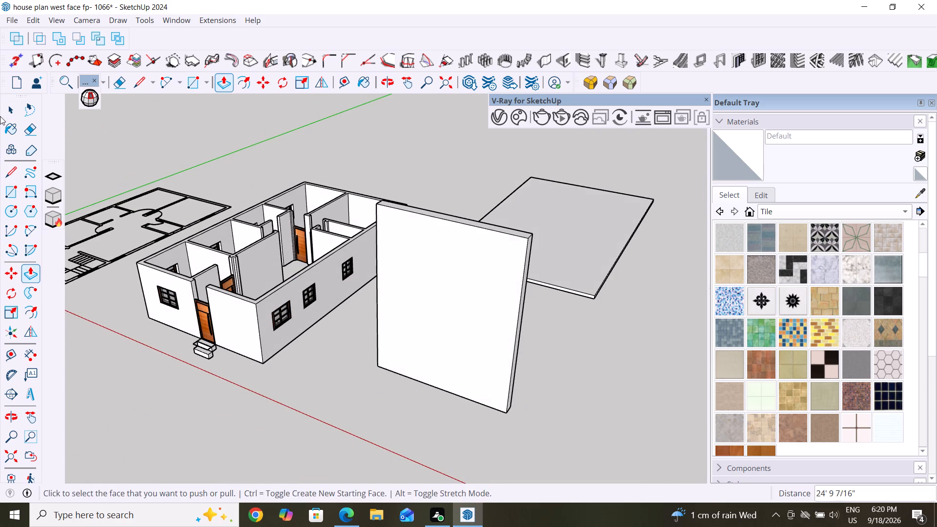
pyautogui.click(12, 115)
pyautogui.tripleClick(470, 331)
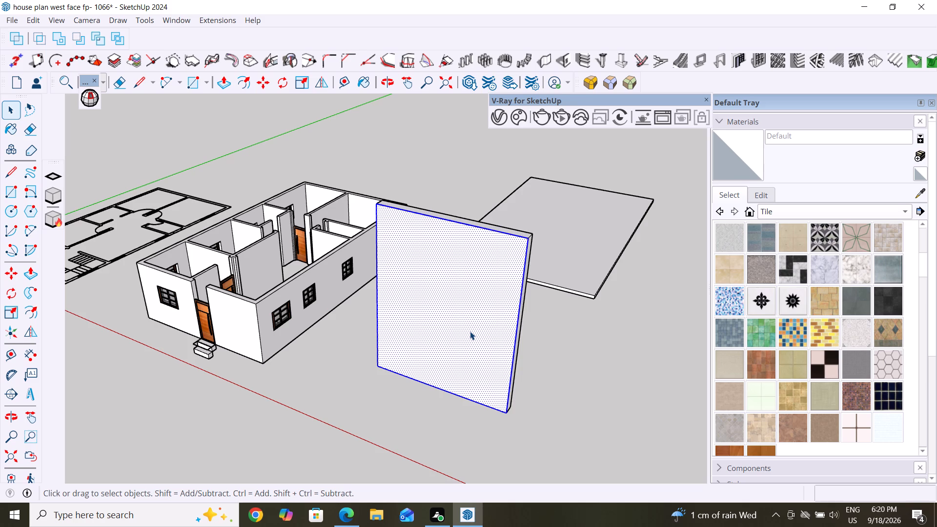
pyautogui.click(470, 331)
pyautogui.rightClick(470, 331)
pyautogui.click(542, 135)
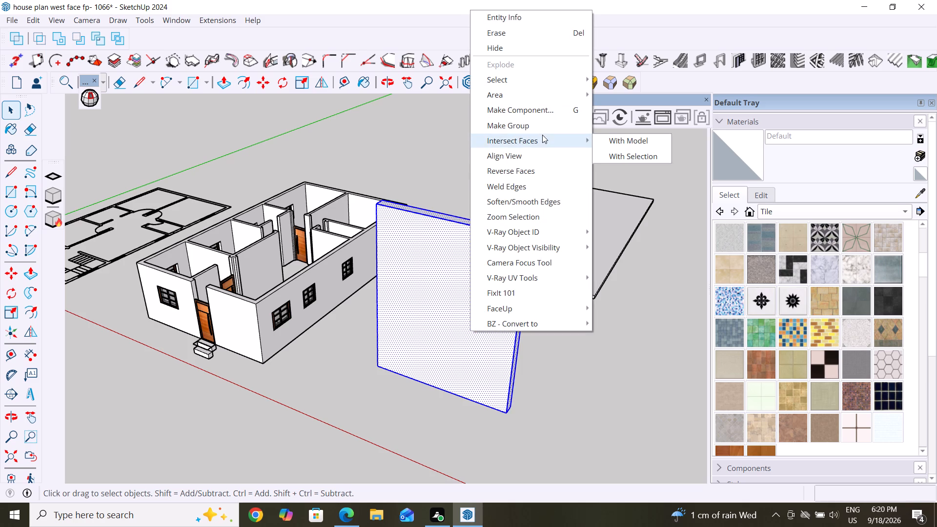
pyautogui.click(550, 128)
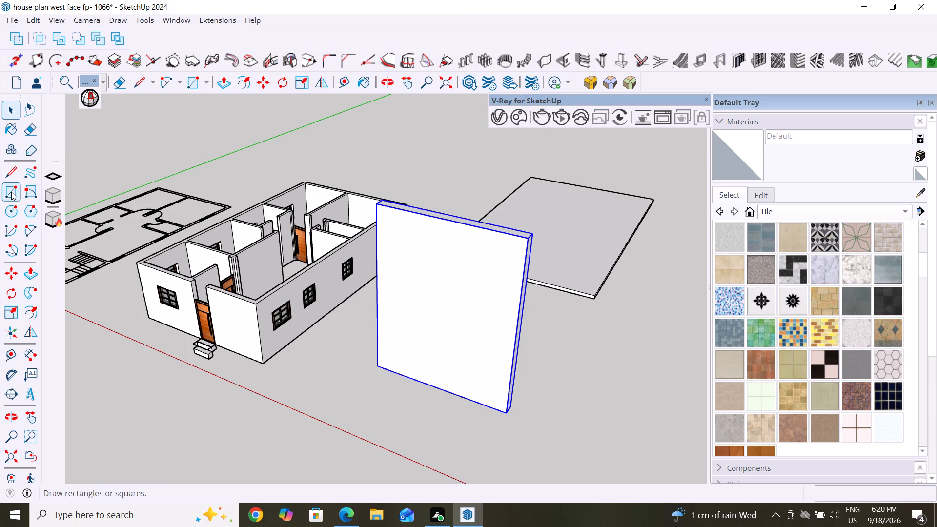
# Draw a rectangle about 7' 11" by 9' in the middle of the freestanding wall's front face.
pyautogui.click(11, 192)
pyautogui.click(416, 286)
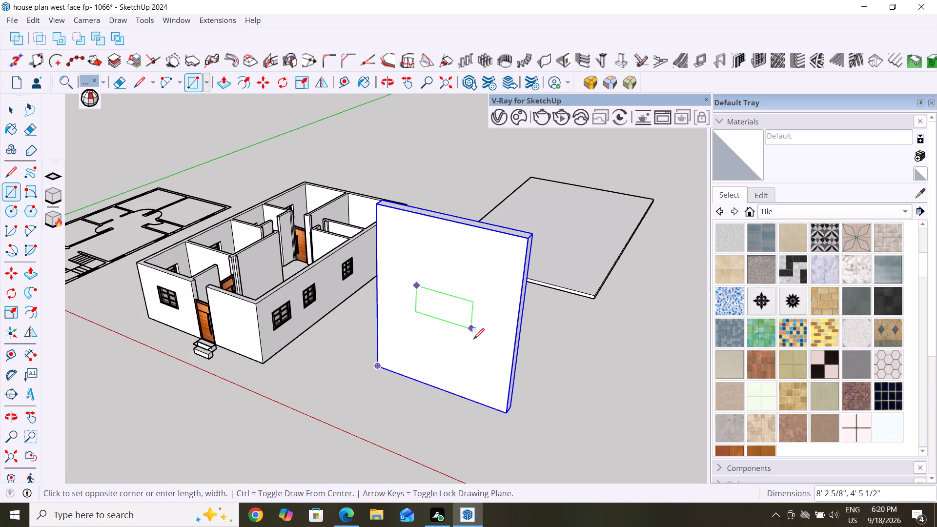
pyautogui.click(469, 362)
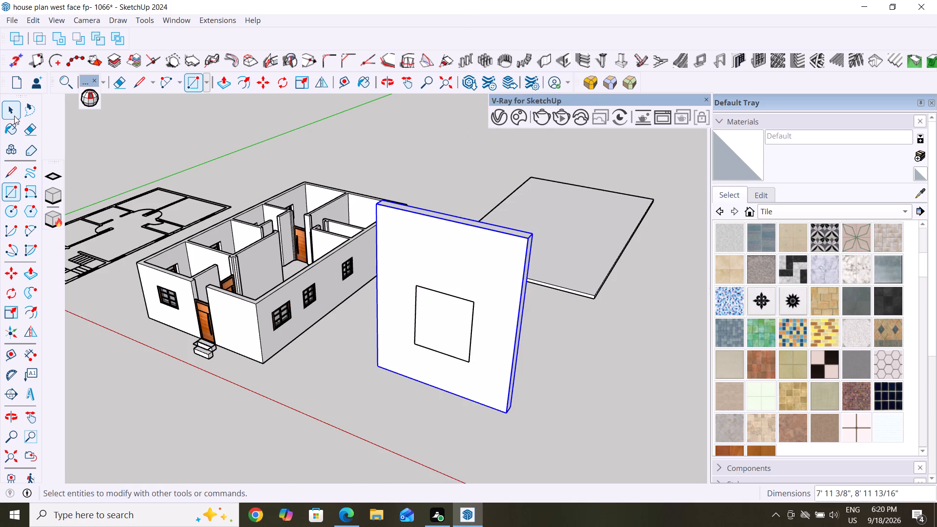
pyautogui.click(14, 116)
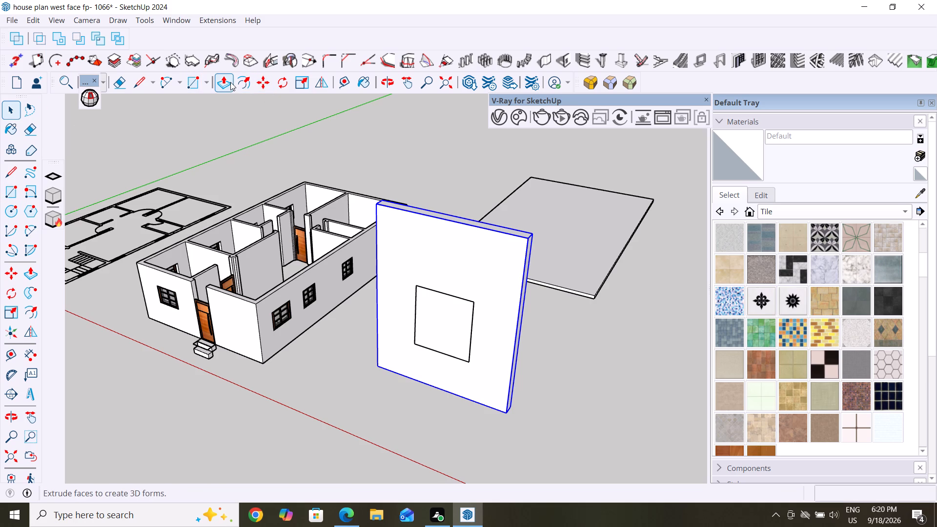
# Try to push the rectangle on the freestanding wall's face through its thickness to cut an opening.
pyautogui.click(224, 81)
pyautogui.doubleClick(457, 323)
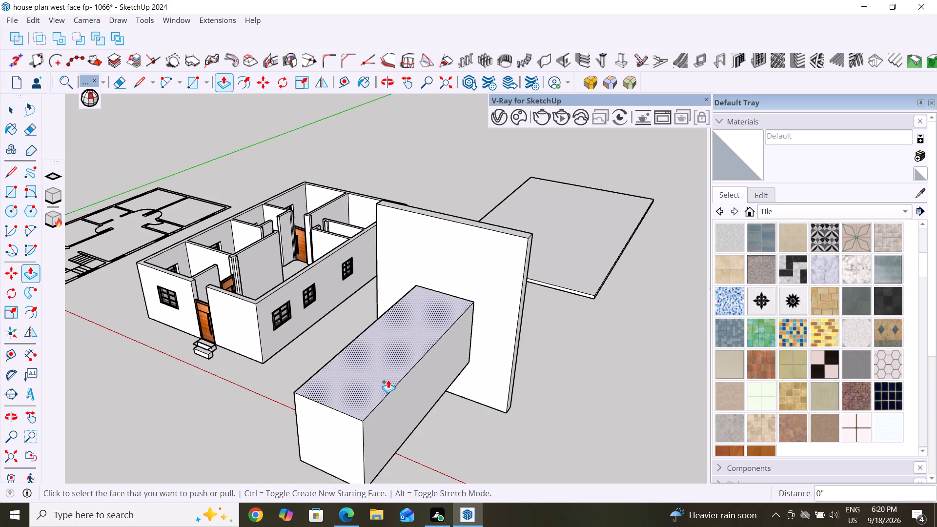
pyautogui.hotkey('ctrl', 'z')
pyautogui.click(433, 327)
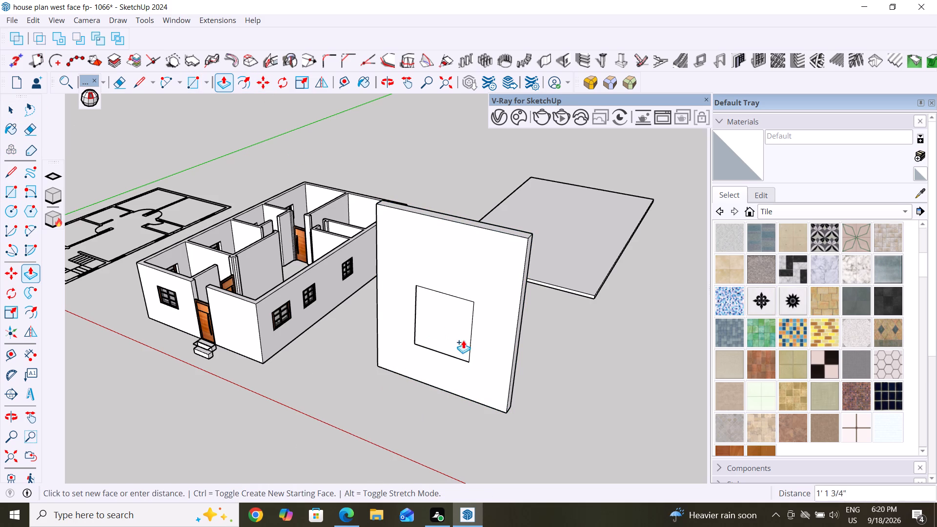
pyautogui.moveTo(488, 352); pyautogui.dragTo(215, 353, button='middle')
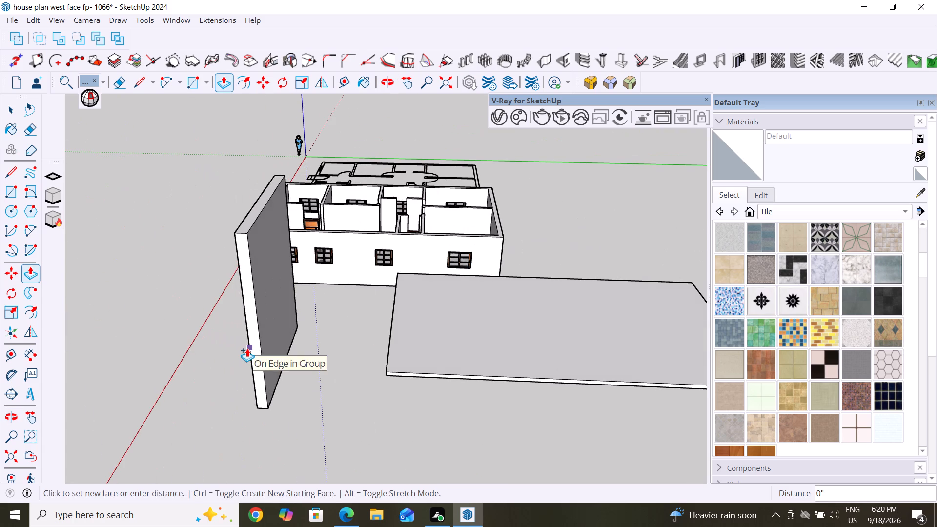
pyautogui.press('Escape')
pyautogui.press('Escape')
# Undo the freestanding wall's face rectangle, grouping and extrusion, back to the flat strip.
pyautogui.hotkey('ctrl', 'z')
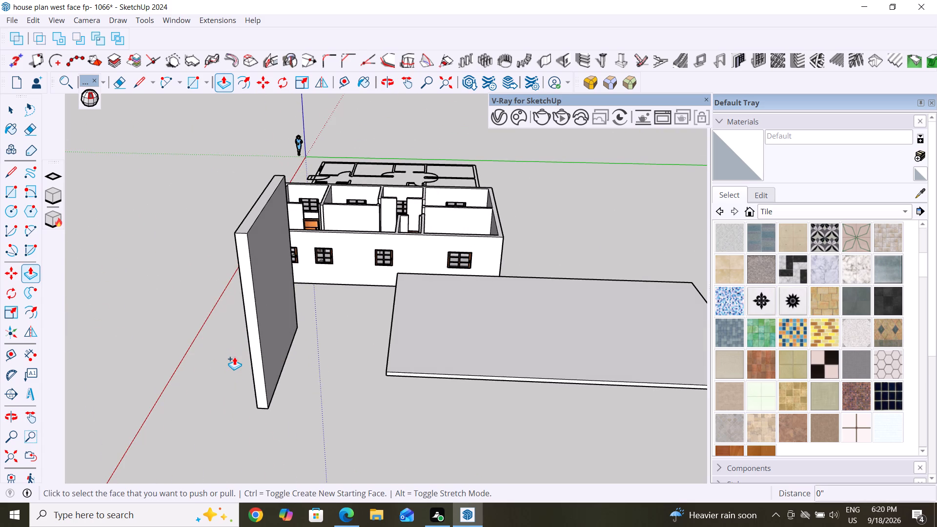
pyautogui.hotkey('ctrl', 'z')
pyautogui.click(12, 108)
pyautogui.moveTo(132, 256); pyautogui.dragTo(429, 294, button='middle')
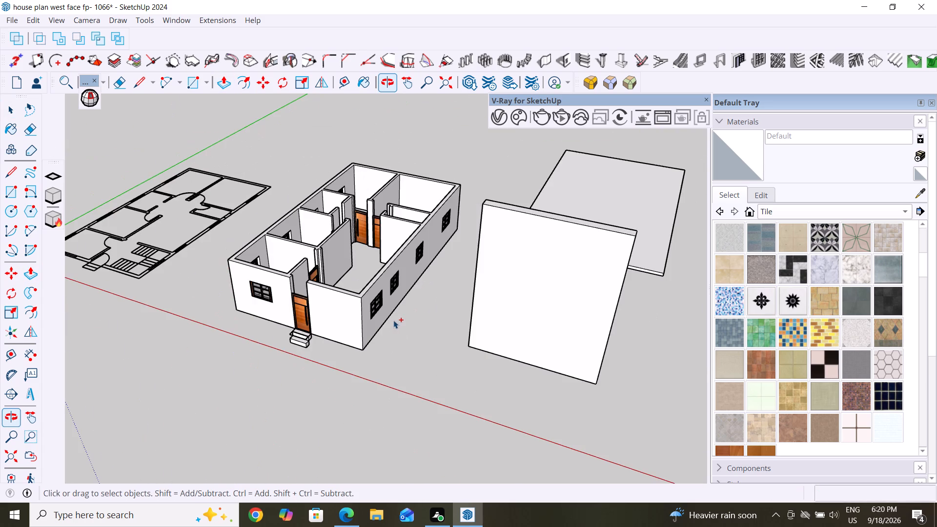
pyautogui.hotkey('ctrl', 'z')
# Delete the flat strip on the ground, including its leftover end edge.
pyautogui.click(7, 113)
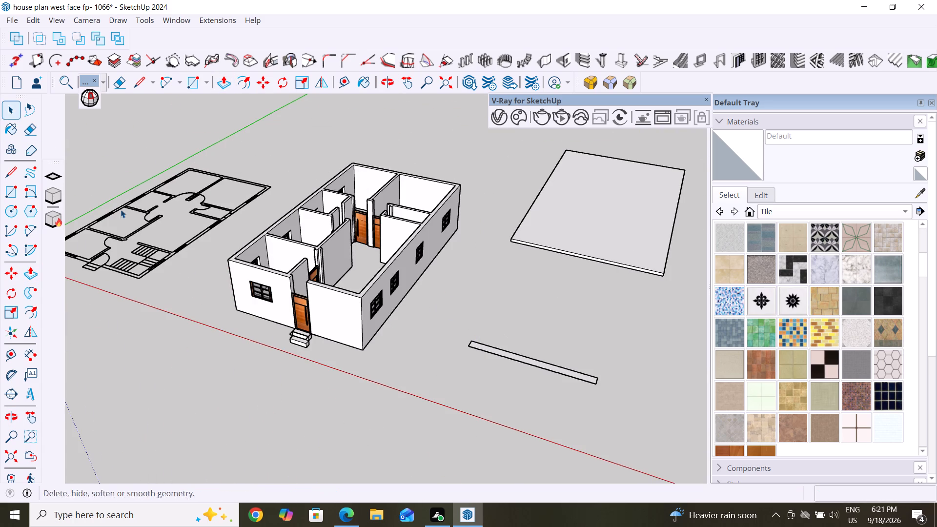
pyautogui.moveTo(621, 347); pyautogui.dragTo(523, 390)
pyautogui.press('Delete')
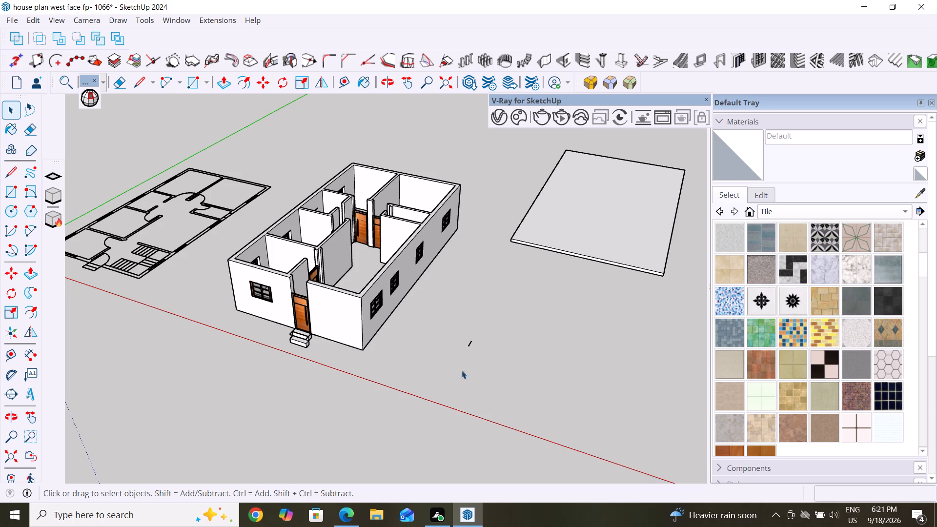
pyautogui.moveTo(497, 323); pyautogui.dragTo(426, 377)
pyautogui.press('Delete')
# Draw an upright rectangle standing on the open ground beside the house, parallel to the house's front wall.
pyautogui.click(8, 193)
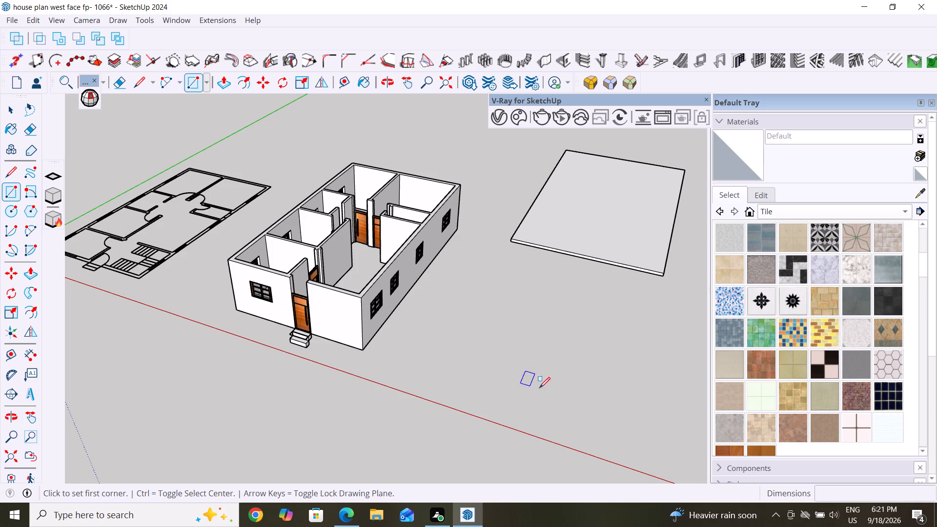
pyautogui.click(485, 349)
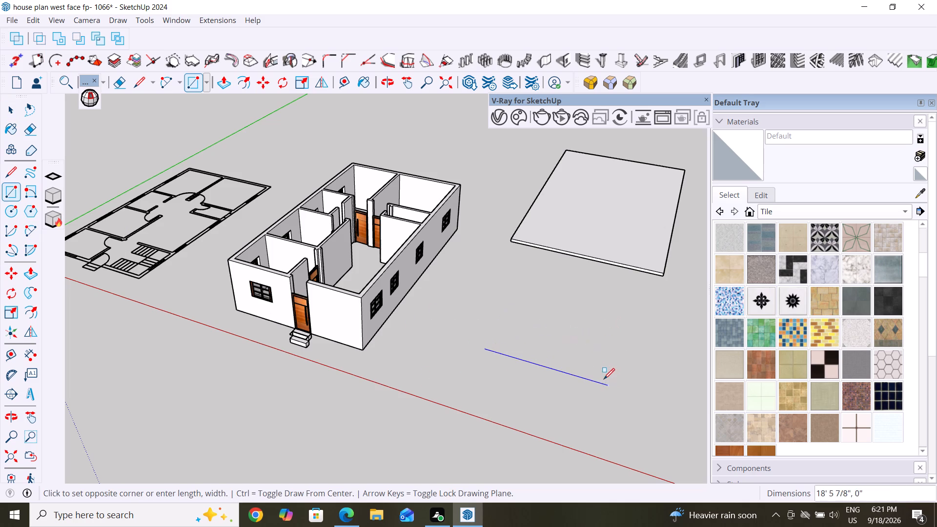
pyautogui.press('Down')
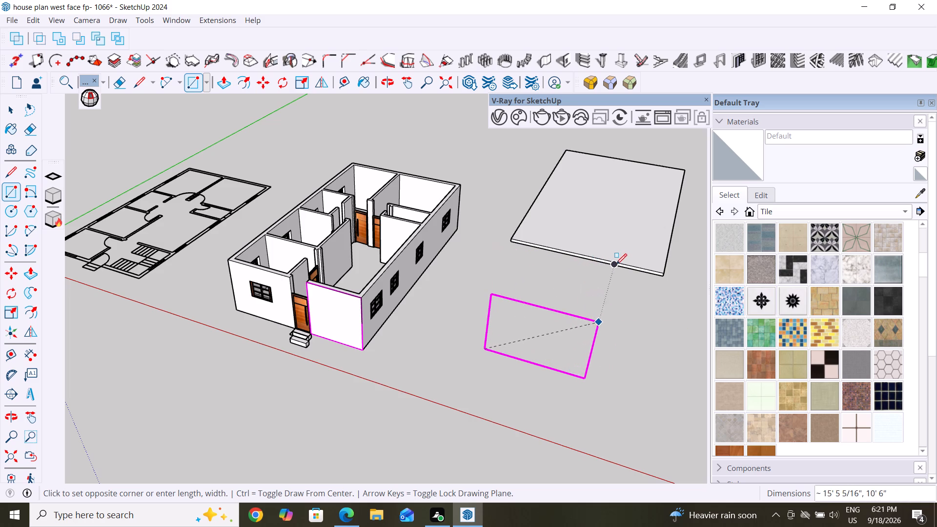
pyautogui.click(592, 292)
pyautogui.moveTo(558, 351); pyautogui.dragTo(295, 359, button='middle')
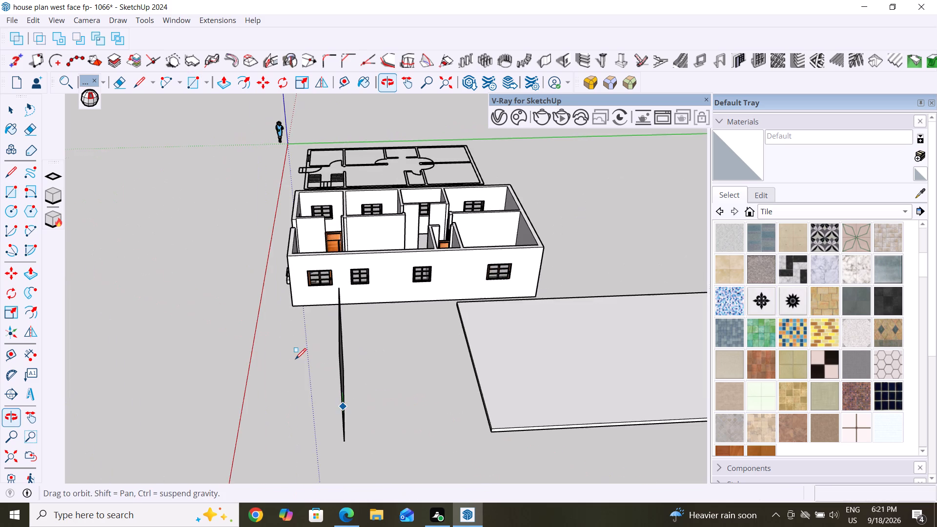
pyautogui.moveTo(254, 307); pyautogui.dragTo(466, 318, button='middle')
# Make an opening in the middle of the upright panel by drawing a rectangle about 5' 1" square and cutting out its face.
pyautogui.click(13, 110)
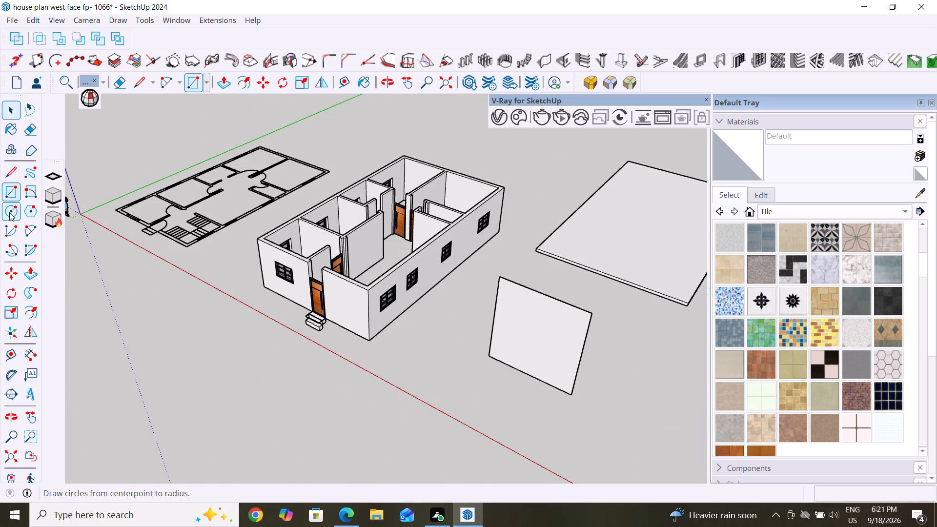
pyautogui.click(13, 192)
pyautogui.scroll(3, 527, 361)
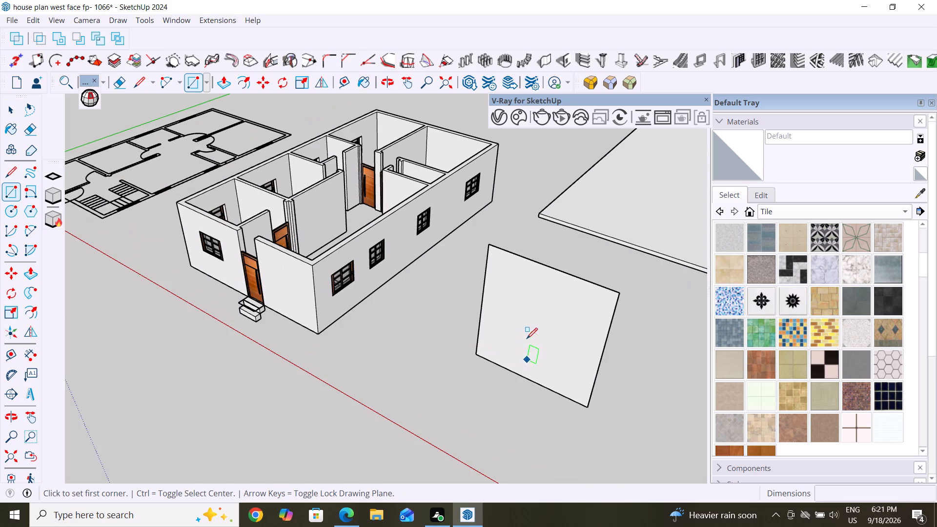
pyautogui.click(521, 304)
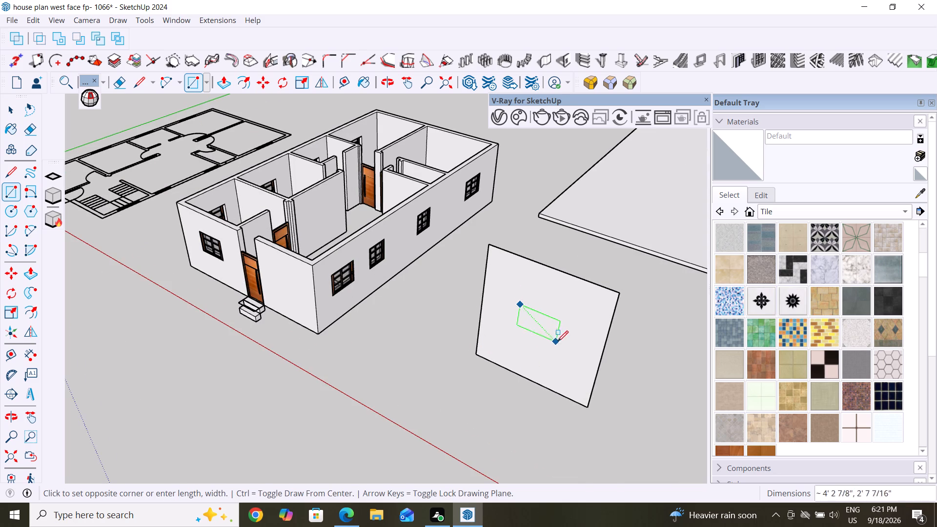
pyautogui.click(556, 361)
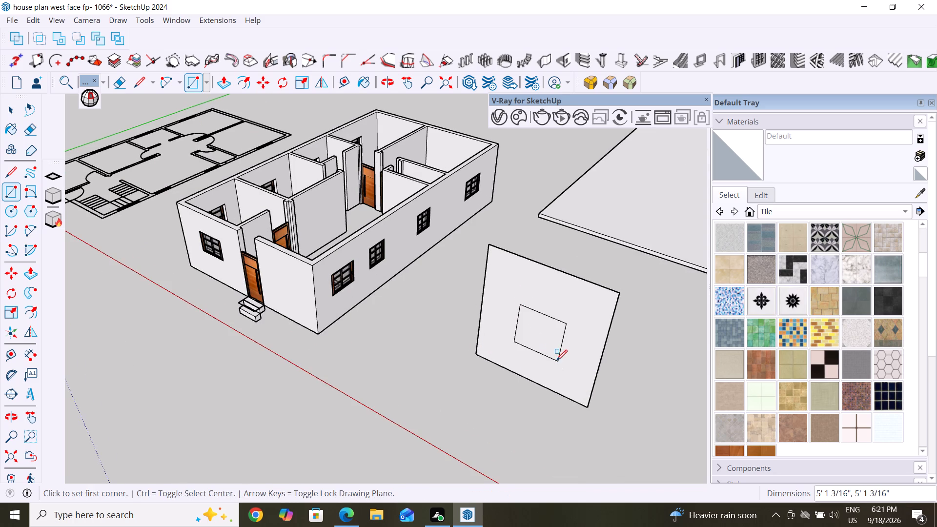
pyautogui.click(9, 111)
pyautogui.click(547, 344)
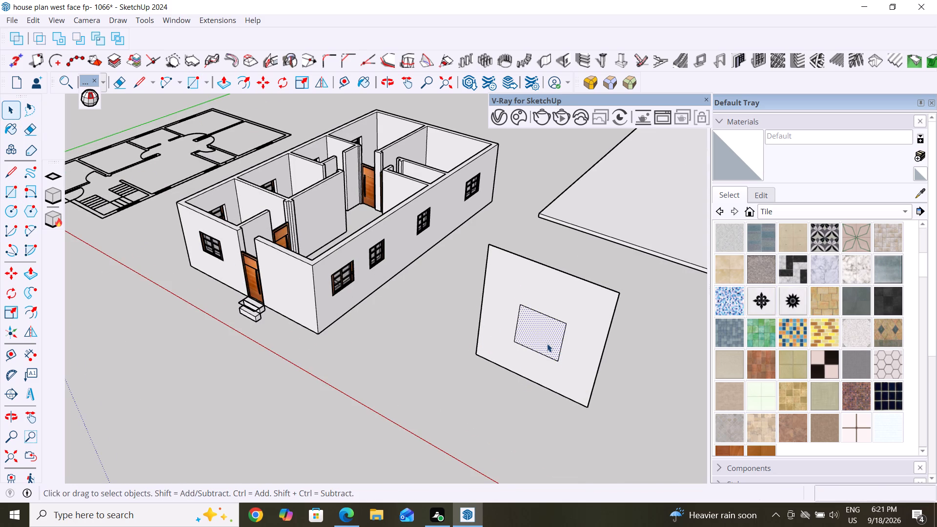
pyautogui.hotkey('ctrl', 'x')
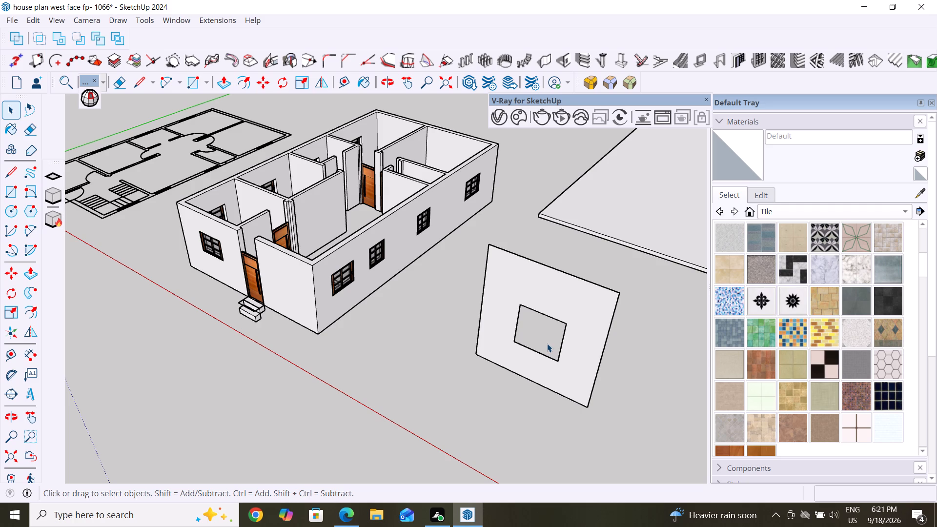
# Examine the upright panel and its square opening from several angles beside the house.
pyautogui.moveTo(530, 380); pyautogui.dragTo(594, 398, button='middle')
pyautogui.moveTo(591, 391); pyautogui.dragTo(588, 388, button='middle')
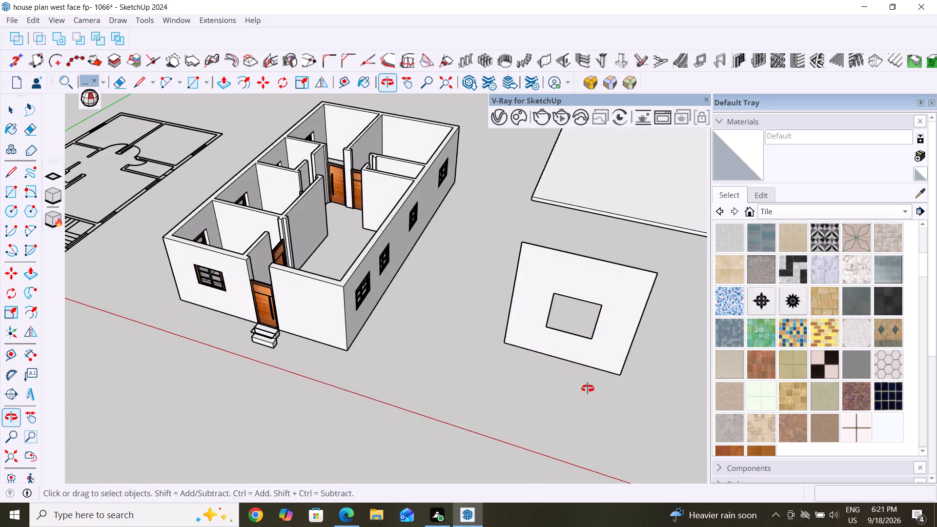
pyautogui.moveTo(588, 388); pyautogui.dragTo(500, 291, button='middle')
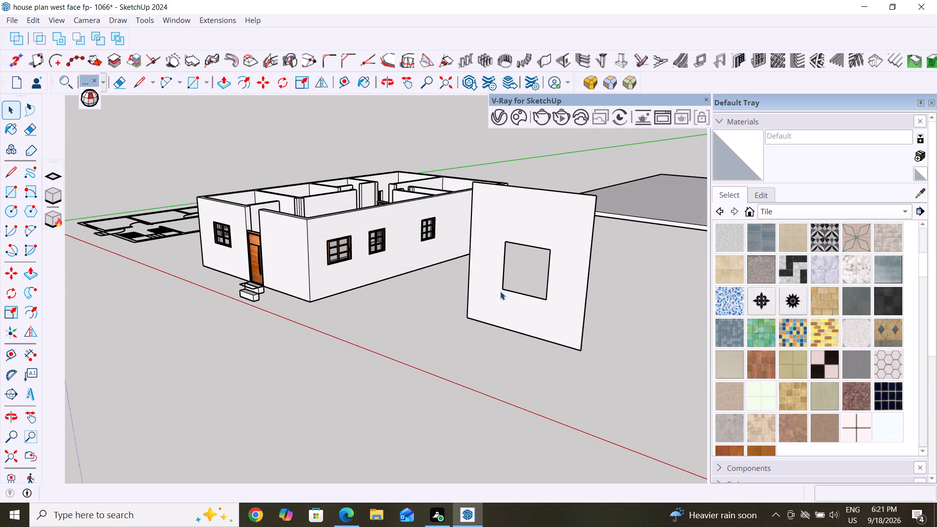
pyautogui.moveTo(458, 330); pyautogui.dragTo(502, 351, button='middle')
pyautogui.press('Escape')
pyautogui.press('Escape')
pyautogui.moveTo(500, 352); pyautogui.dragTo(517, 359, button='middle')
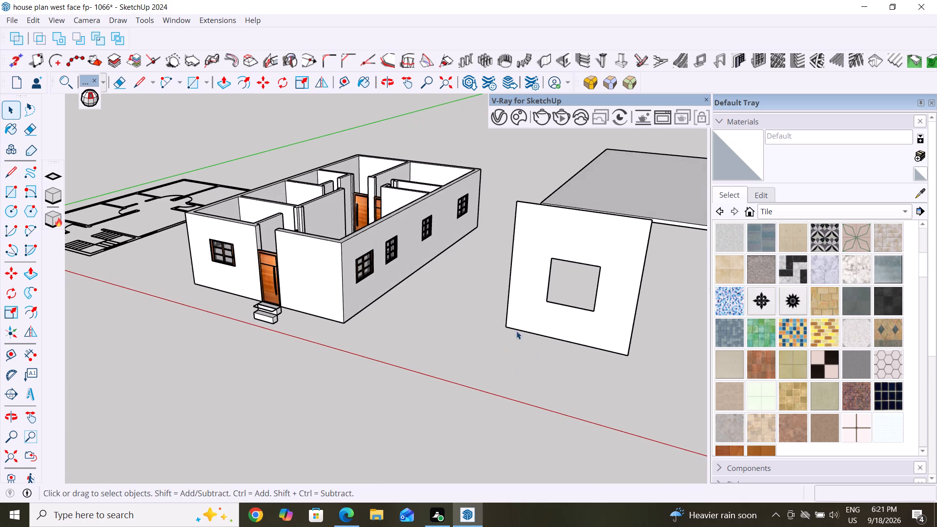
pyautogui.moveTo(428, 319); pyautogui.dragTo(498, 340, button='middle')
pyautogui.scroll(3, 665, 329)
pyautogui.moveTo(358, 338); pyautogui.dragTo(365, 345, button='middle')
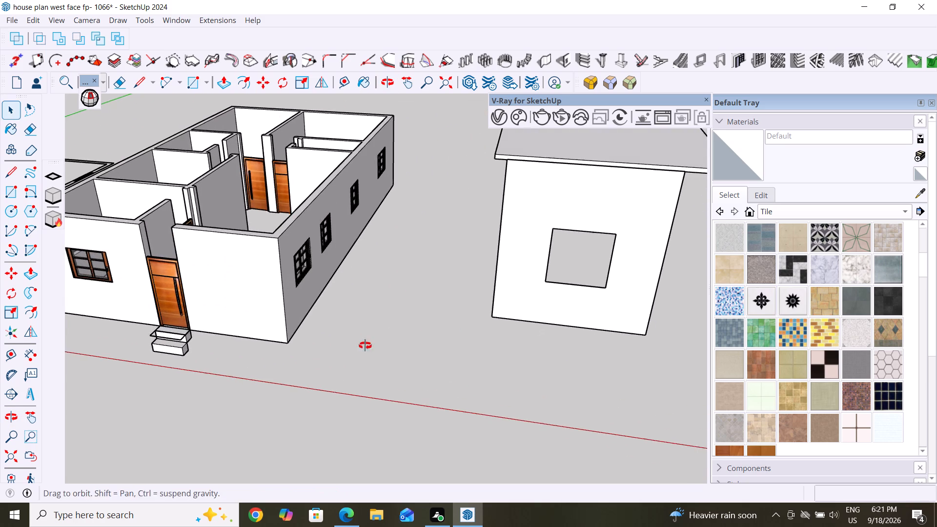
pyautogui.moveTo(365, 345); pyautogui.dragTo(397, 342, button='middle')
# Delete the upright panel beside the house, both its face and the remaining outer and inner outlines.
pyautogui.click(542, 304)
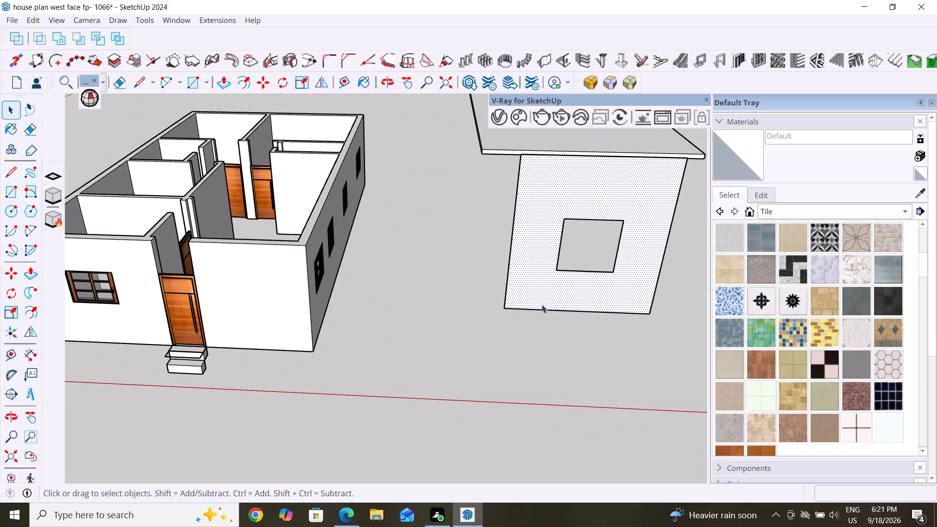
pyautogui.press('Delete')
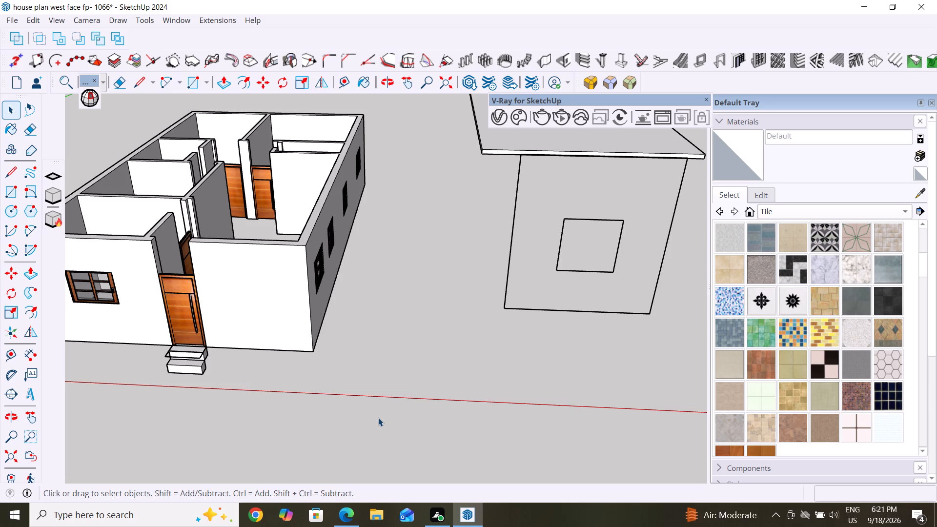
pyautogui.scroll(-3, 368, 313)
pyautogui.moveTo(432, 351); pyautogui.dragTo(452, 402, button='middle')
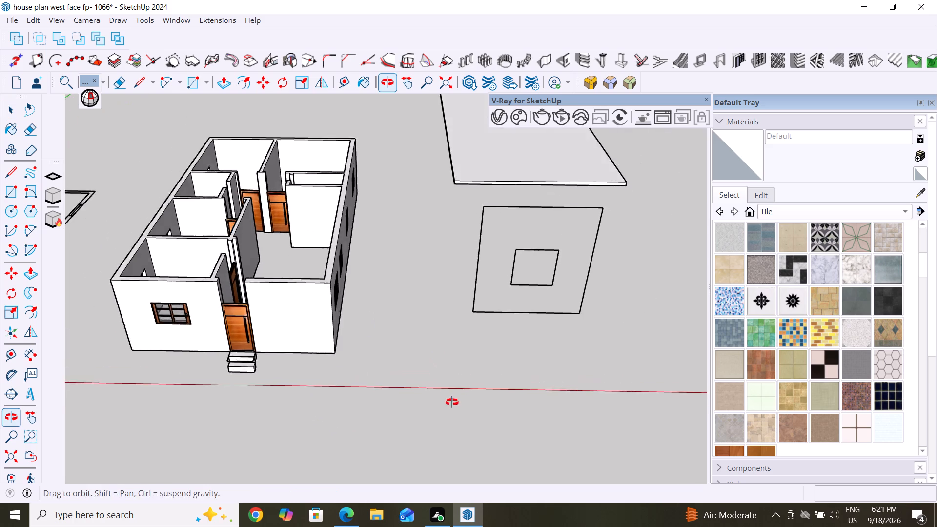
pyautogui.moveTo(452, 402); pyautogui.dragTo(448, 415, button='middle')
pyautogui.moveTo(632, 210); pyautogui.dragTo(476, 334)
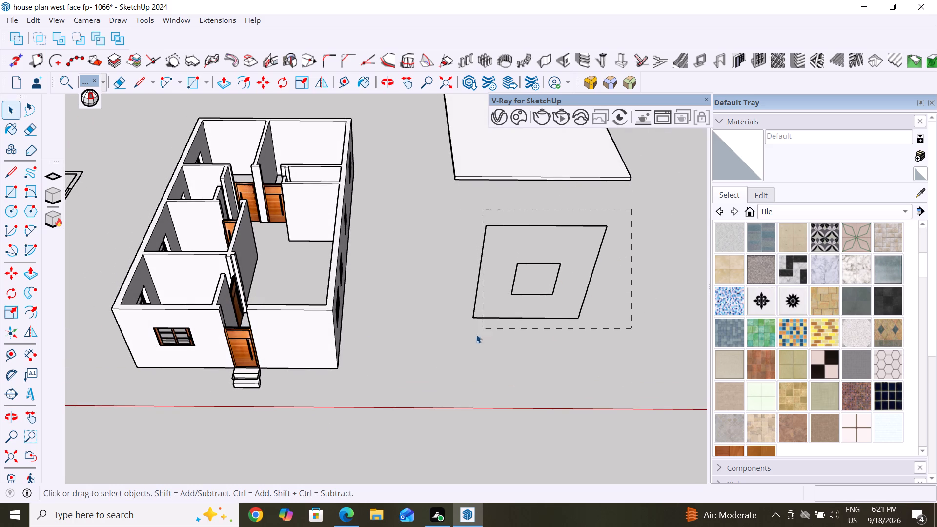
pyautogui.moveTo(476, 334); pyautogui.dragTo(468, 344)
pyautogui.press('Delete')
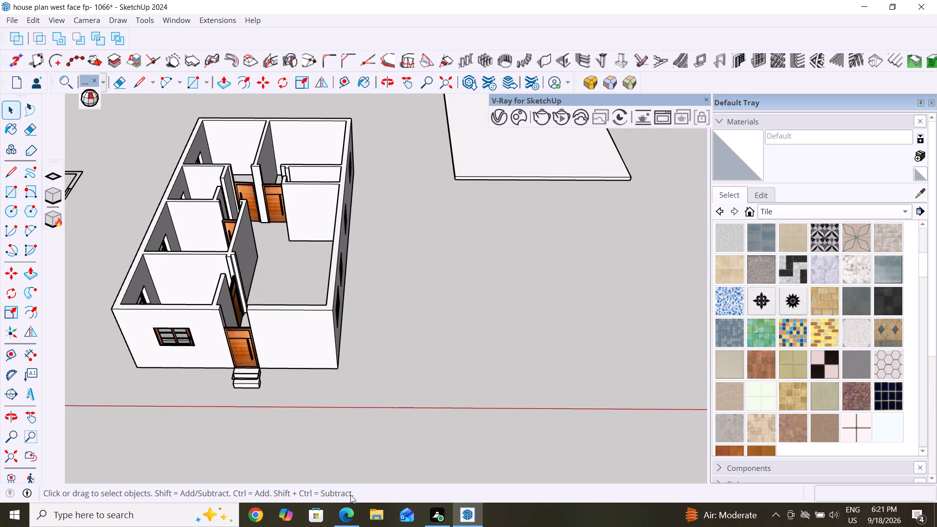
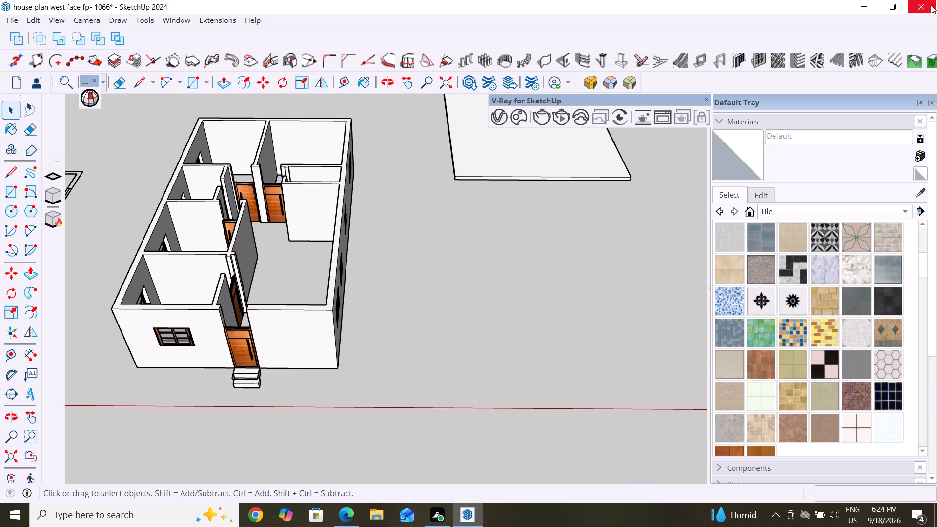
# Examine the whole house model from all sides, checking the rooms, doors, windows and the staircase area.
pyautogui.scroll(-3, 428, 243)
pyautogui.moveTo(393, 274); pyautogui.dragTo(429, 325, button='middle')
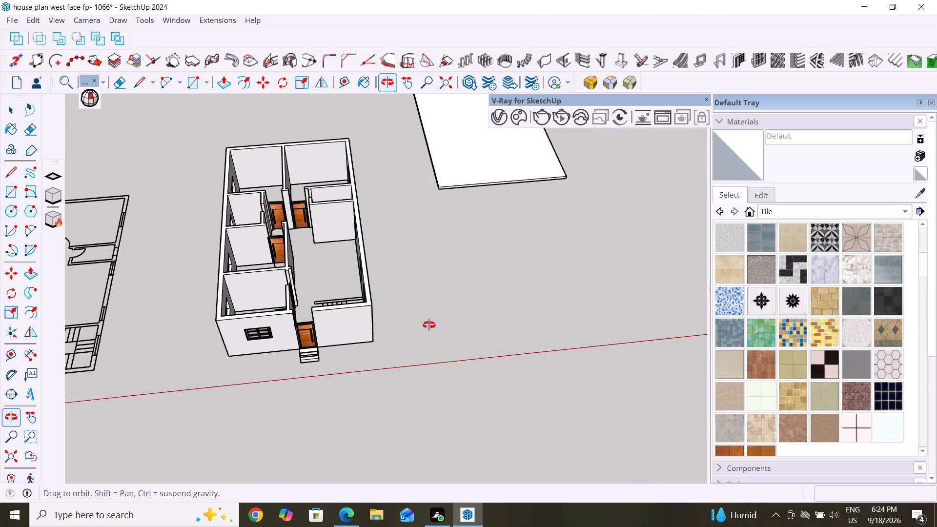
pyautogui.moveTo(429, 325); pyautogui.dragTo(426, 333, button='middle')
pyautogui.moveTo(405, 319); pyautogui.dragTo(126, 460, button='middle')
pyautogui.scroll(3, 365, 213)
pyautogui.moveTo(384, 248); pyautogui.dragTo(181, 233, button='middle')
pyautogui.moveTo(600, 284); pyautogui.dragTo(364, 228, button='middle')
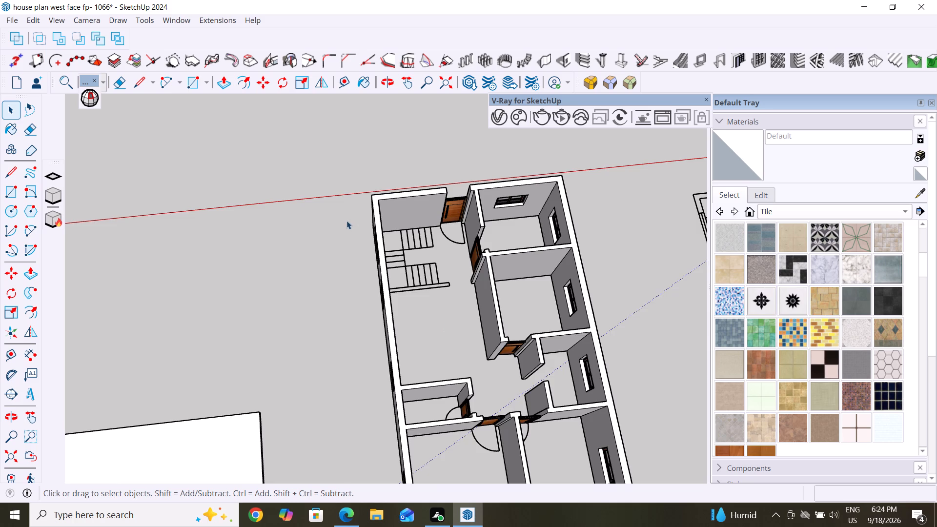
pyautogui.scroll(-3, 343, 224)
pyautogui.scroll(-4, 400, 297)
pyautogui.moveTo(481, 365); pyautogui.dragTo(335, 336, button='middle')
pyautogui.scroll(5, 443, 398)
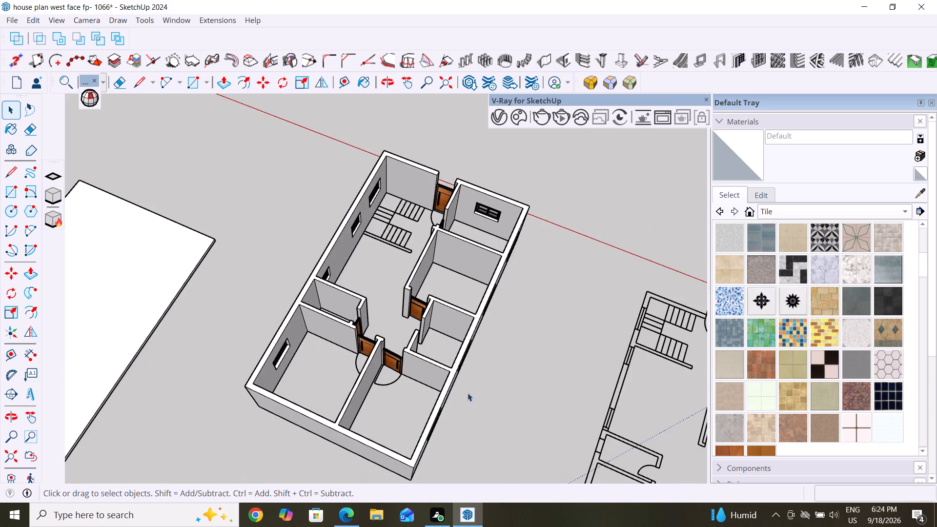
pyautogui.moveTo(468, 389); pyautogui.dragTo(283, 337, button='middle')
pyautogui.scroll(3, 389, 391)
pyautogui.moveTo(522, 365); pyautogui.dragTo(211, 360, button='middle')
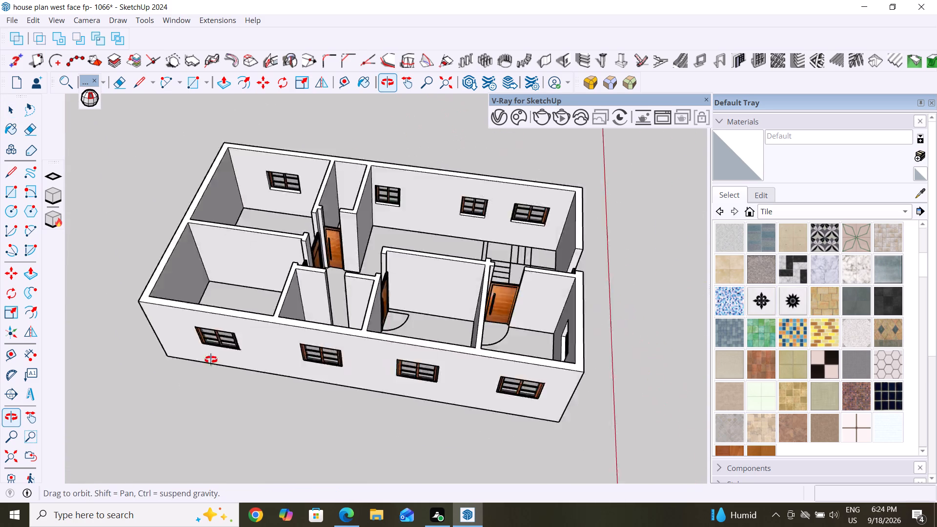
pyautogui.moveTo(211, 360); pyautogui.dragTo(209, 359, button='middle')
pyautogui.scroll(1, 393, 330)
pyautogui.moveTo(393, 330); pyautogui.dragTo(165, 345, button='middle')
pyautogui.moveTo(471, 395); pyautogui.dragTo(310, 440, button='middle')
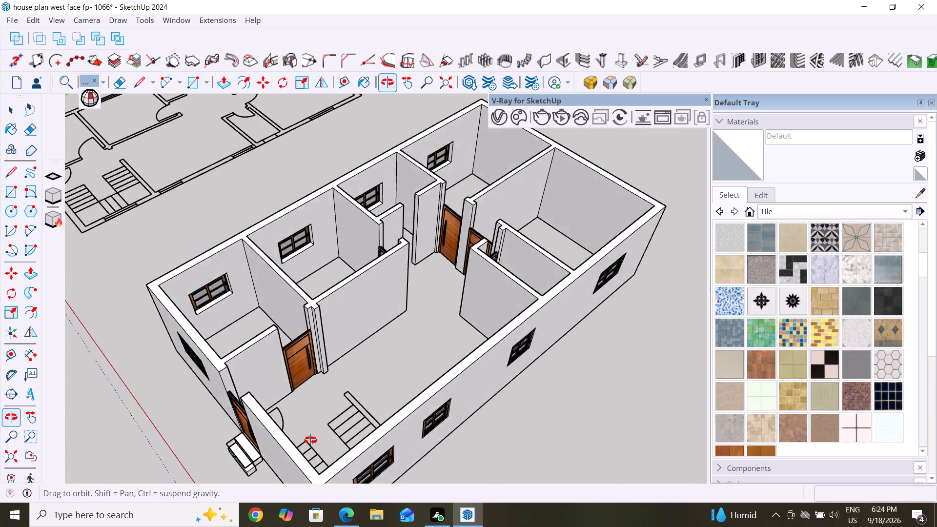
pyautogui.moveTo(310, 440); pyautogui.dragTo(598, 393, button='middle')
pyautogui.scroll(2, 516, 388)
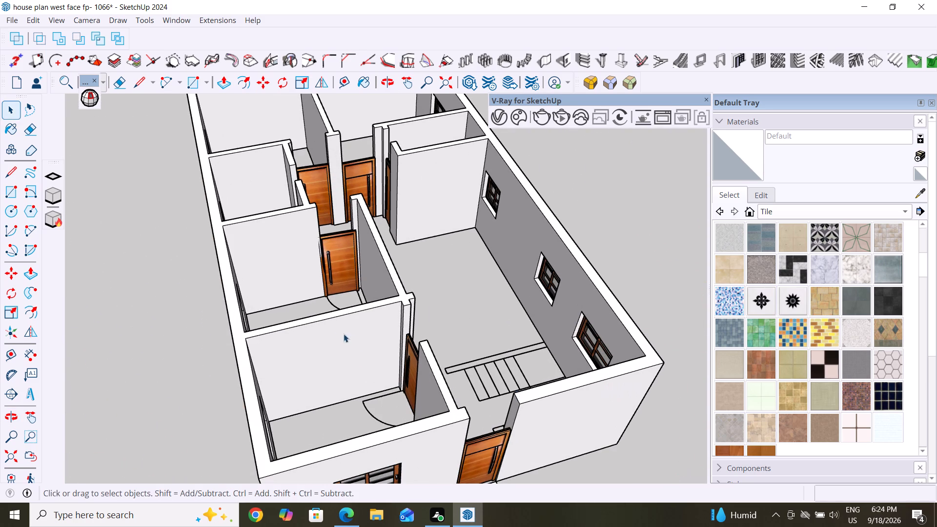
# Hide the house's wall group so the floor plan with its doors and windows is left exposed.
pyautogui.press('Escape')
pyautogui.press('Escape')
pyautogui.press('Escape')
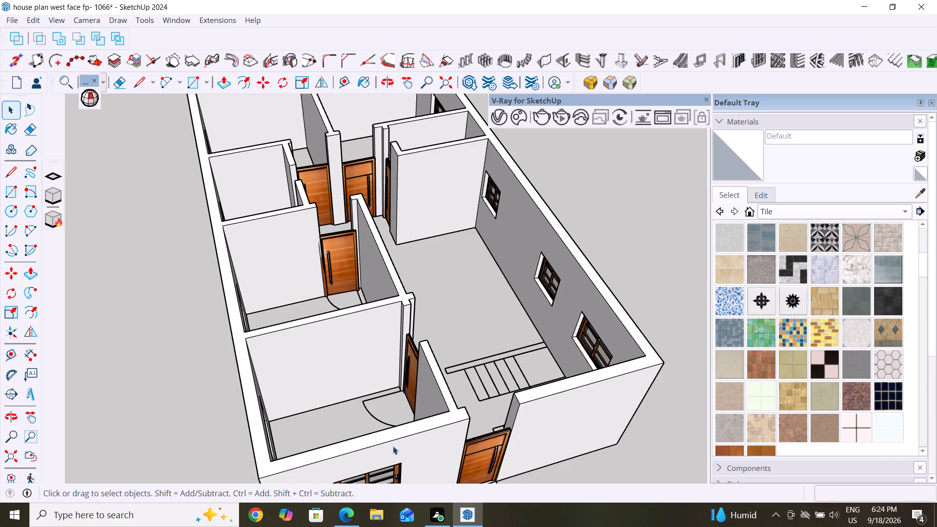
pyautogui.tripleClick(393, 446)
pyautogui.press('Escape')
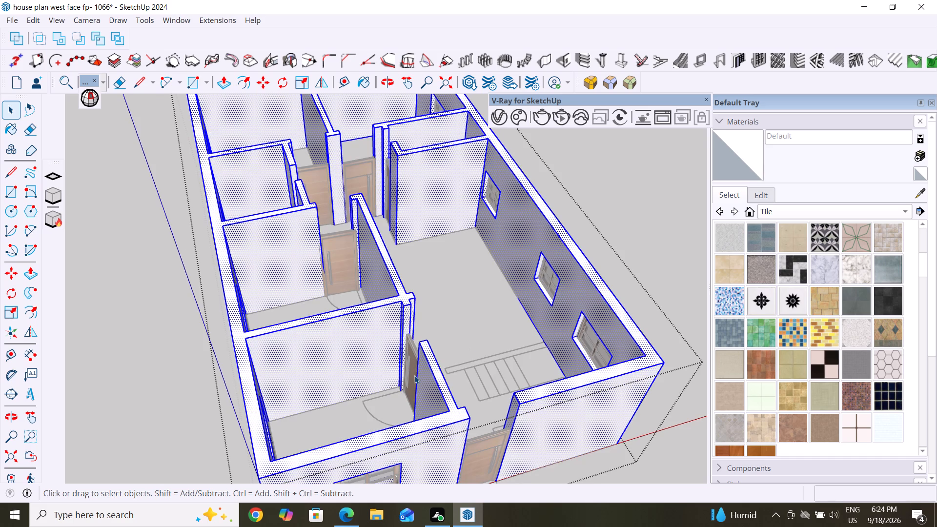
pyautogui.press('Escape')
pyautogui.press('Escape')
pyautogui.click(419, 448)
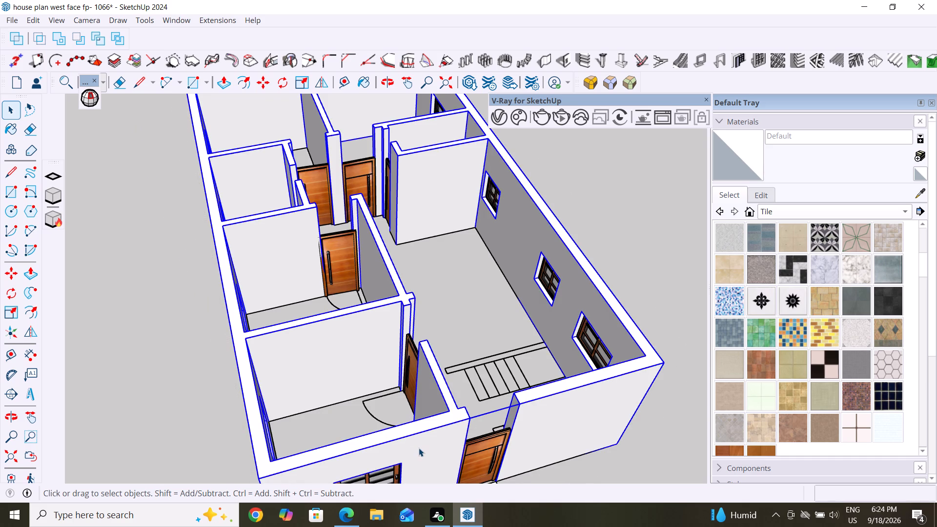
pyautogui.rightClick(419, 448)
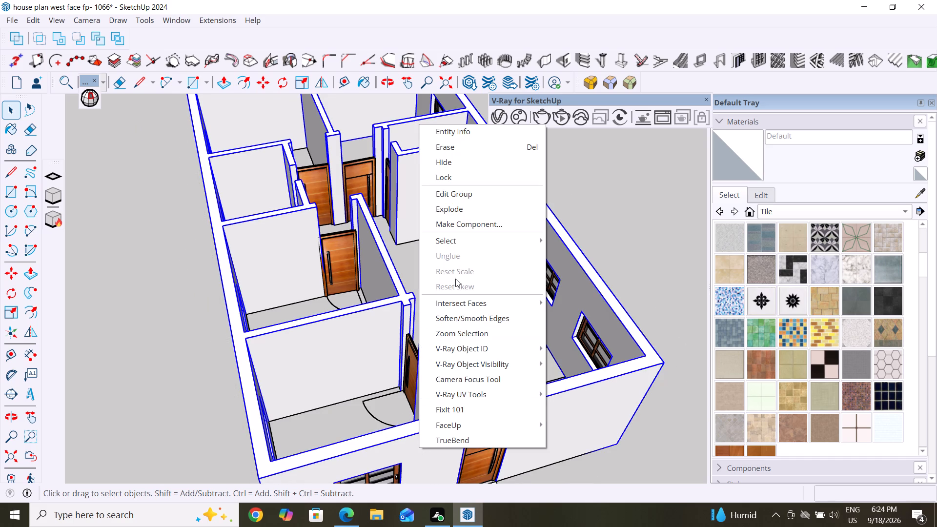
pyautogui.click(467, 158)
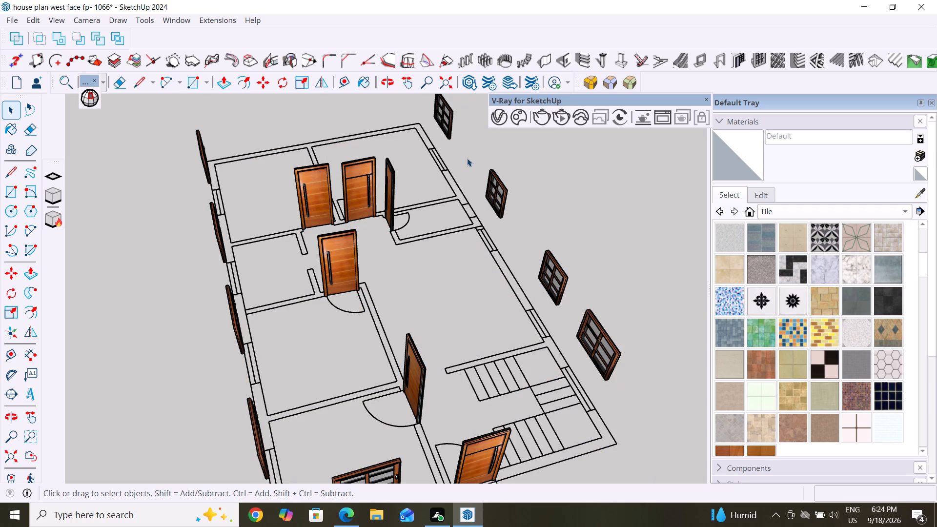
# Draw a 10" by 3' rectangle over the first tread of the upper flight, beside the thin wall, on the staircase plan.
pyautogui.moveTo(390, 296); pyautogui.dragTo(465, 324, button='middle')
pyautogui.scroll(-1, 392, 296)
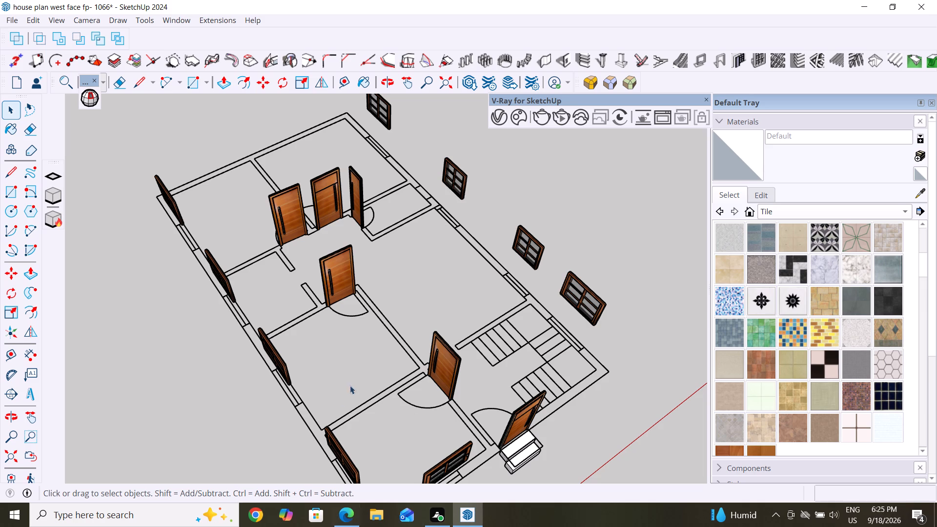
pyautogui.scroll(-4, 381, 369)
pyautogui.moveTo(390, 416); pyautogui.dragTo(442, 382, button='middle')
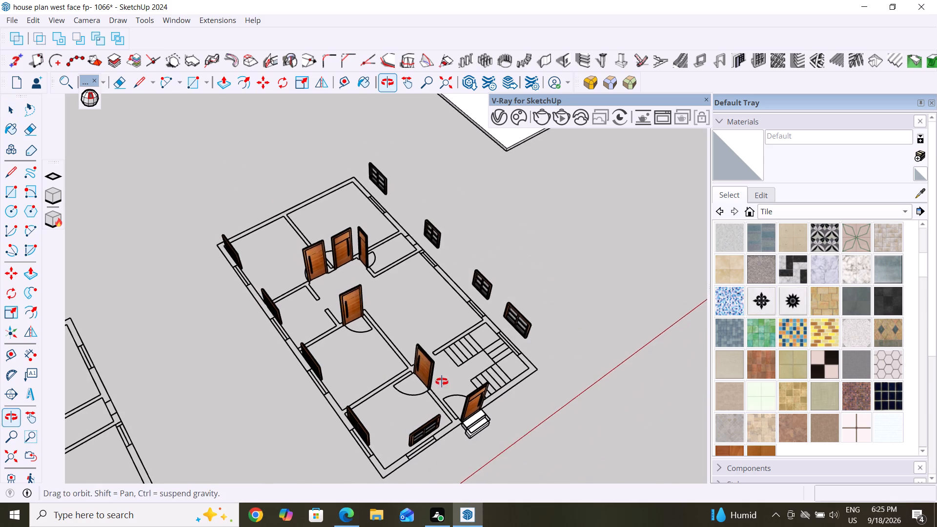
pyautogui.moveTo(442, 382); pyautogui.dragTo(444, 381, button='middle')
pyautogui.scroll(3, 444, 385)
pyautogui.moveTo(497, 354); pyautogui.dragTo(518, 322, button='middle')
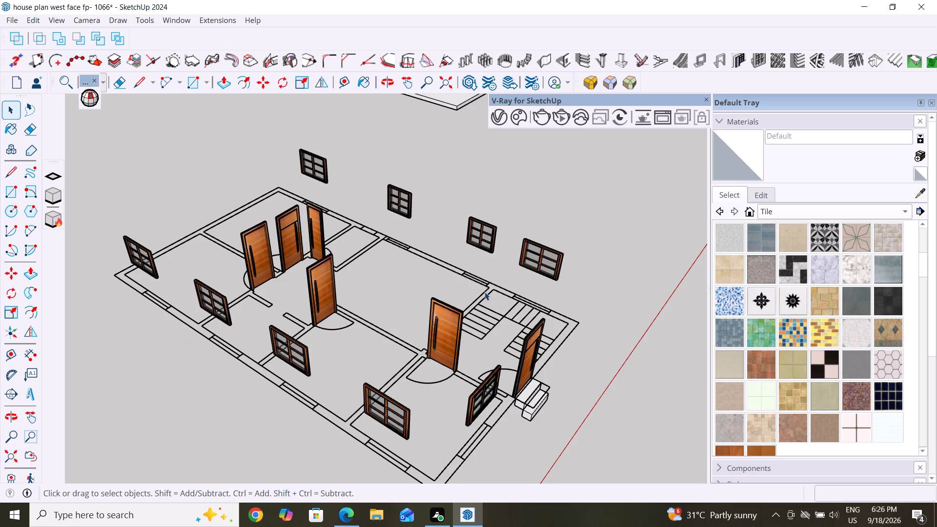
pyautogui.moveTo(485, 292); pyautogui.dragTo(400, 390, button='middle')
pyautogui.scroll(5, 541, 374)
pyautogui.moveTo(524, 385); pyautogui.dragTo(421, 329, button='middle')
pyautogui.scroll(3, 411, 369)
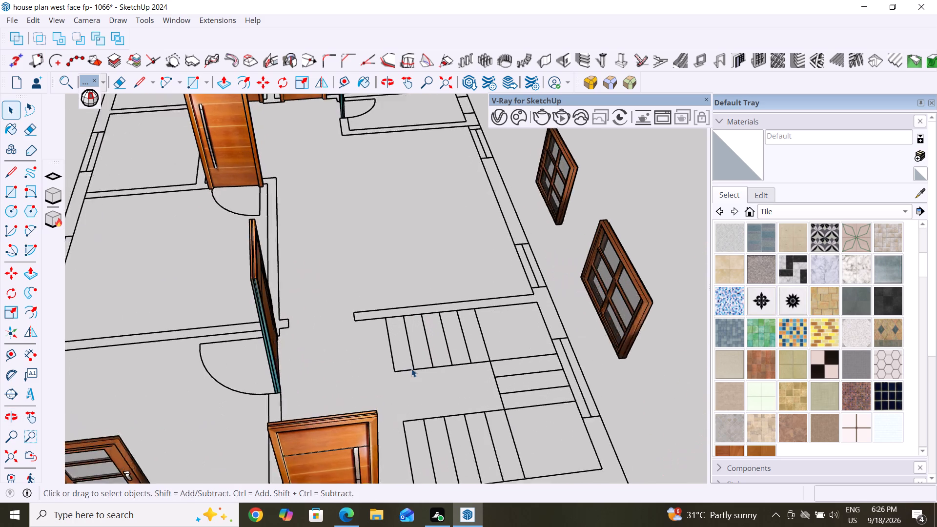
pyautogui.scroll(1, 411, 368)
pyautogui.moveTo(431, 389); pyautogui.dragTo(410, 361, button='middle')
pyautogui.scroll(1, 410, 361)
pyautogui.click(15, 193)
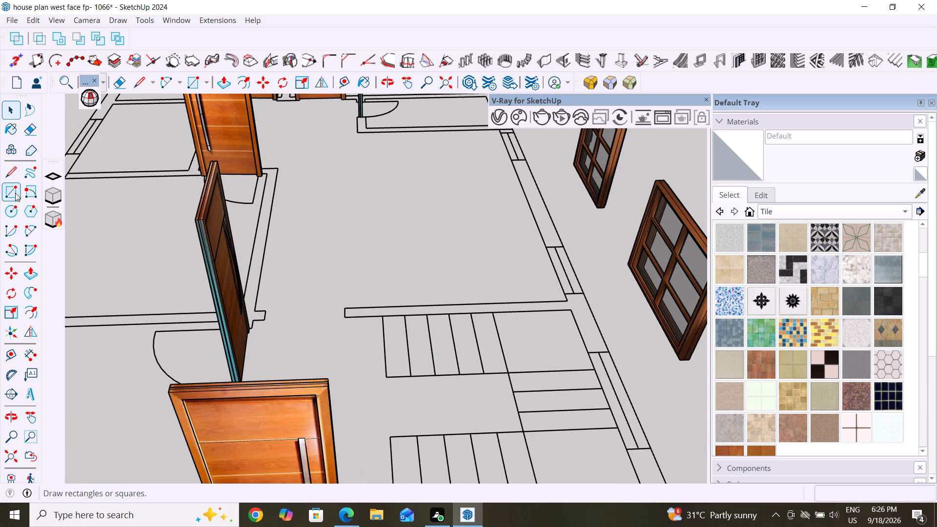
pyautogui.scroll(4, 401, 340)
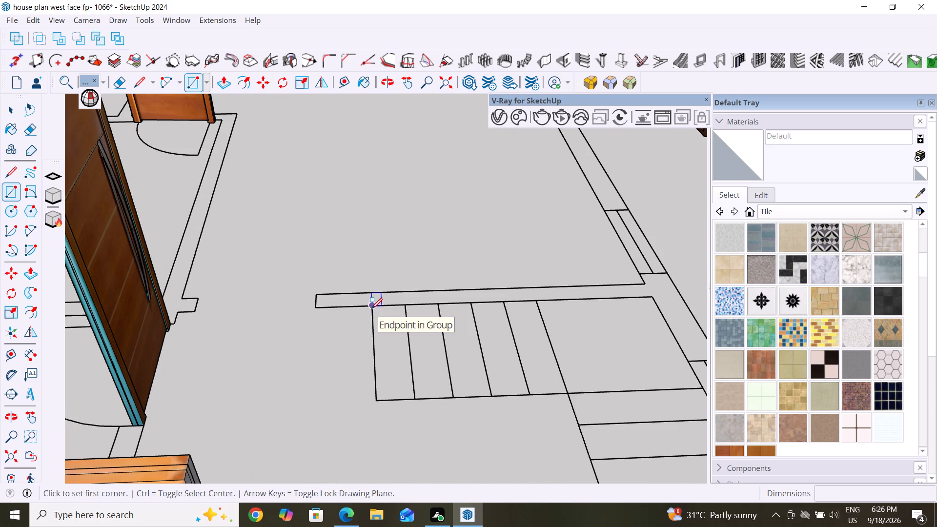
pyautogui.click(372, 306)
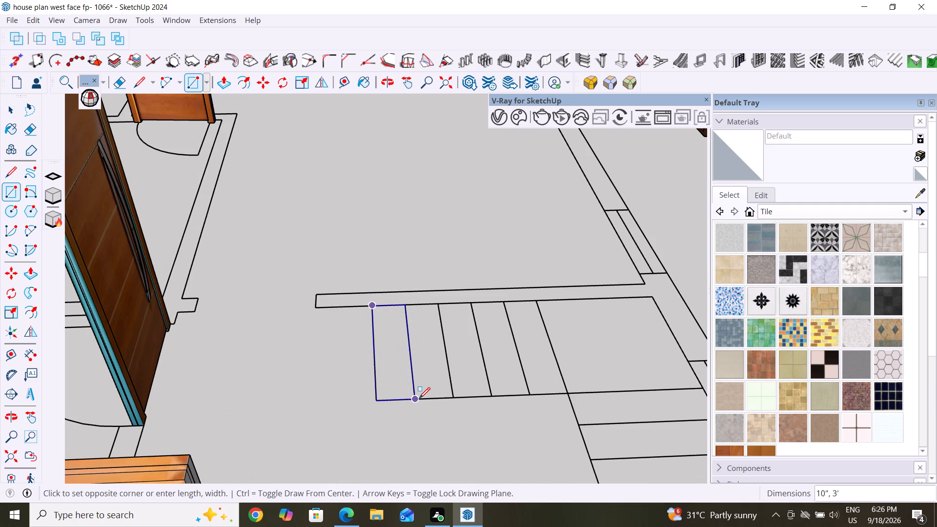
pyautogui.click(419, 398)
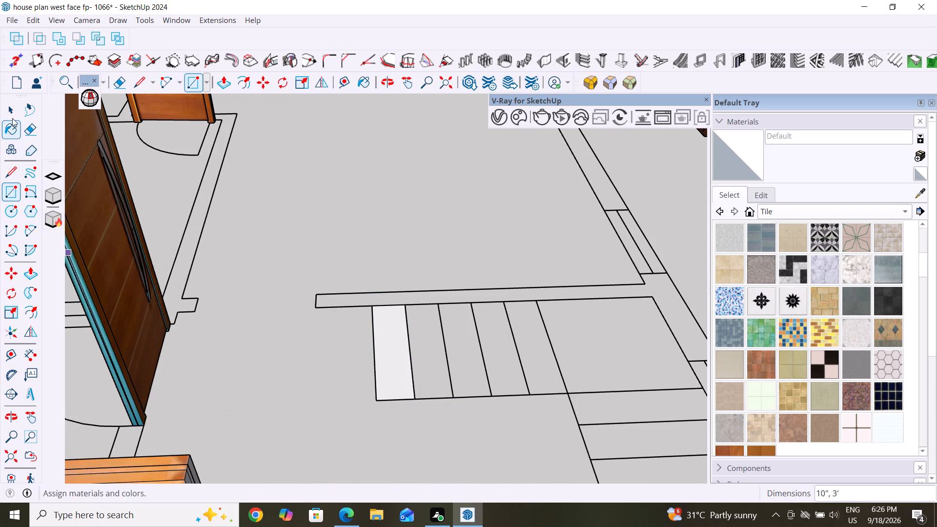
# Extrude the first tread's face upward 10" into a solid step.
pyautogui.click(12, 112)
pyautogui.click(219, 86)
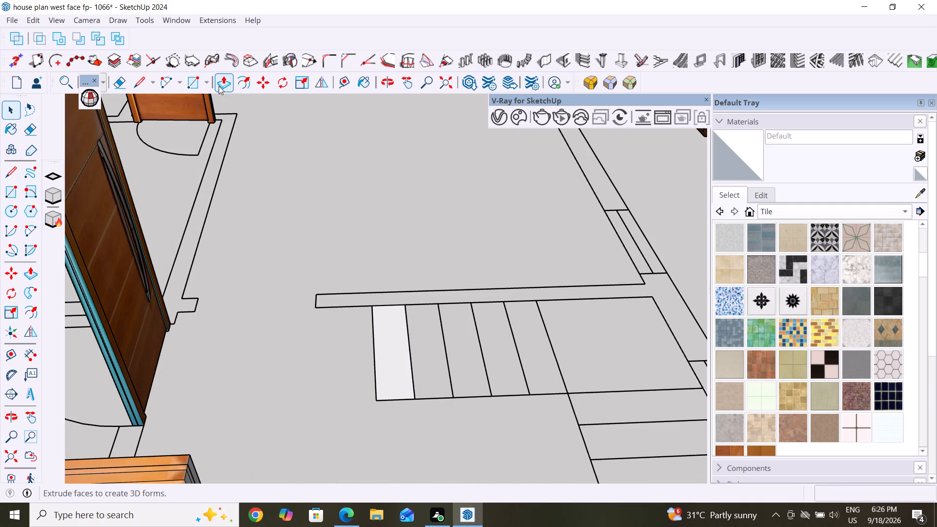
pyautogui.click(393, 361)
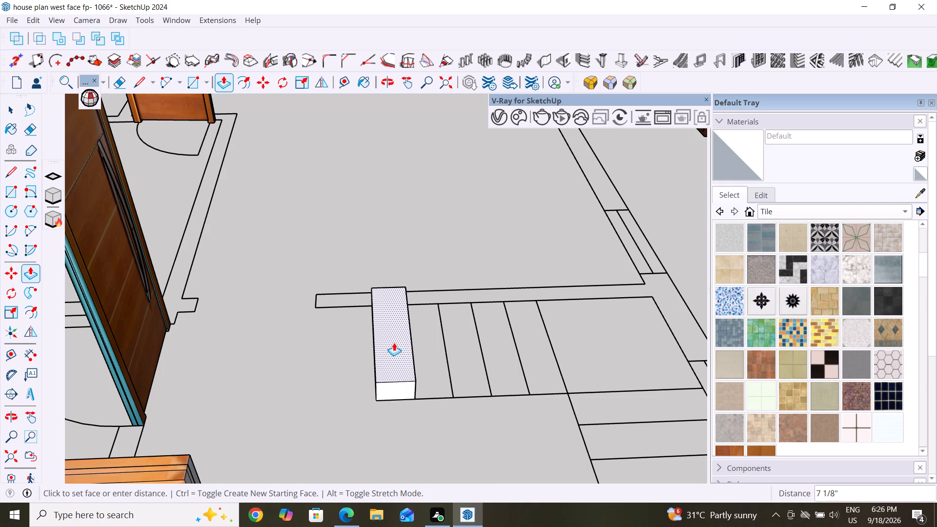
pyautogui.write('10"')
pyautogui.press('Return')
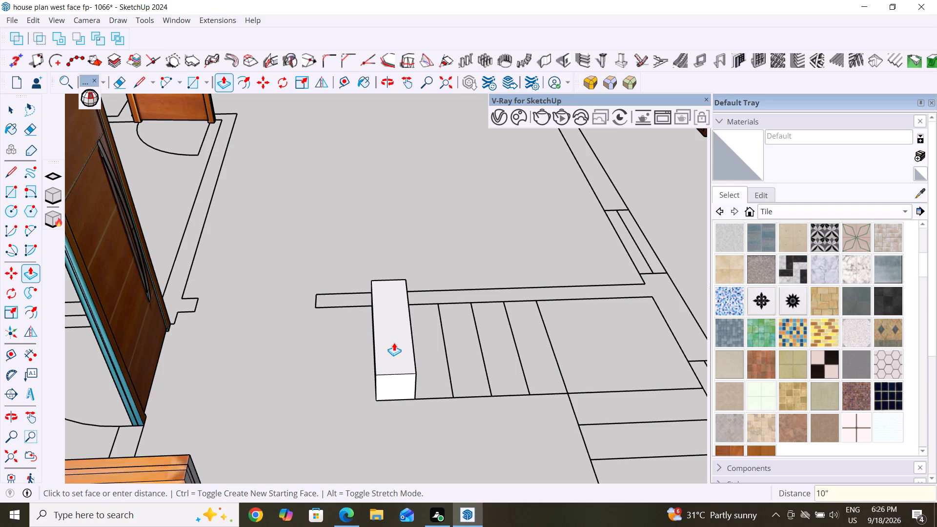
# Select all faces and edges of the extruded step and make them a group.
pyautogui.click(15, 107)
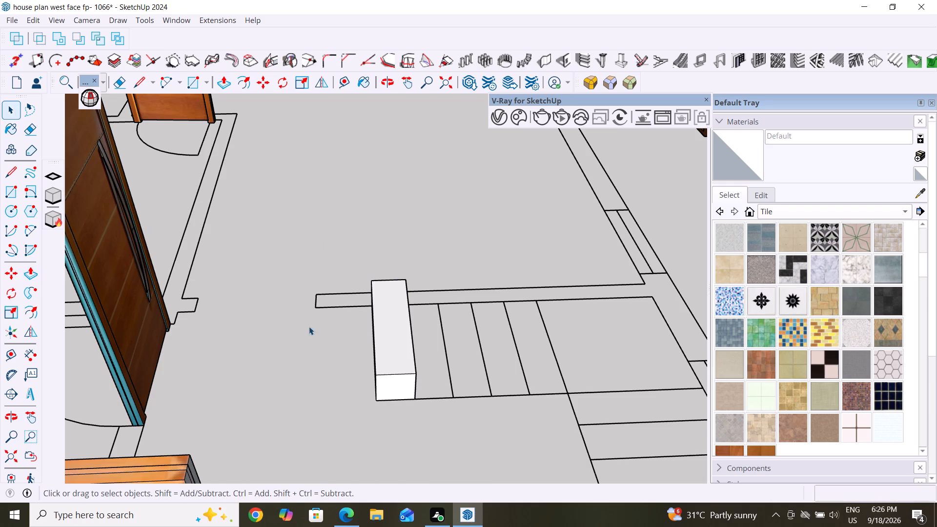
pyautogui.tripleClick(393, 350)
pyautogui.click(393, 350)
pyautogui.rightClick(393, 350)
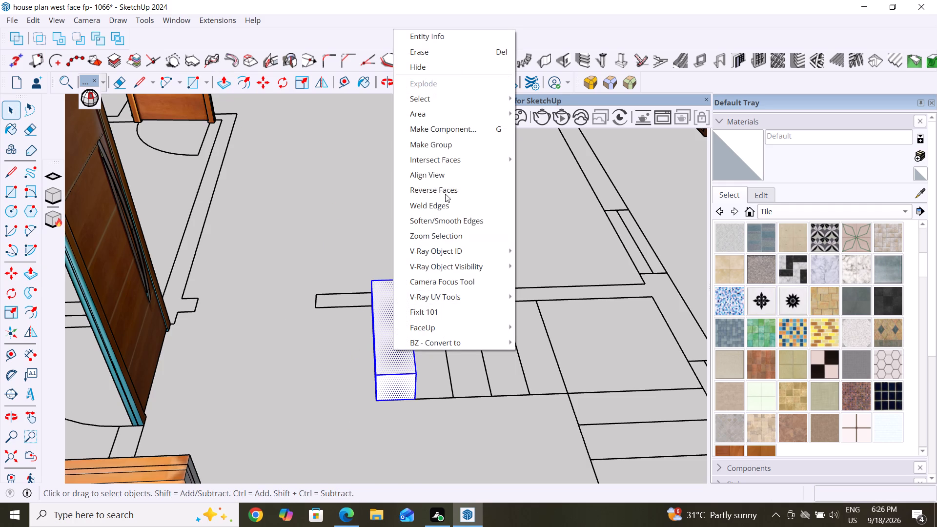
pyautogui.click(468, 141)
# Copy the step group three times corner to corner, each copy one tread further along and one riser higher.
pyautogui.moveTo(409, 413); pyautogui.dragTo(409, 374, button='middle')
pyautogui.click(405, 371)
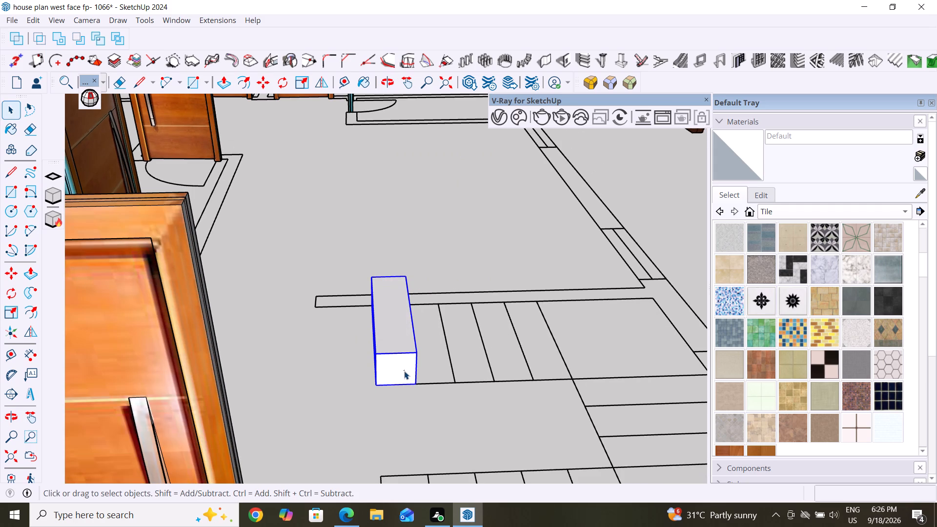
pyautogui.press('m')
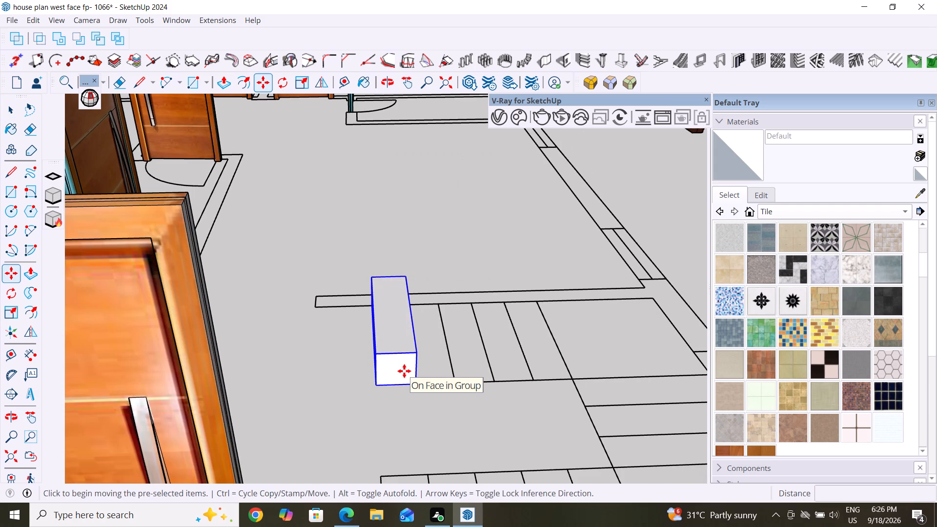
pyautogui.click(376, 386)
pyautogui.click(415, 354)
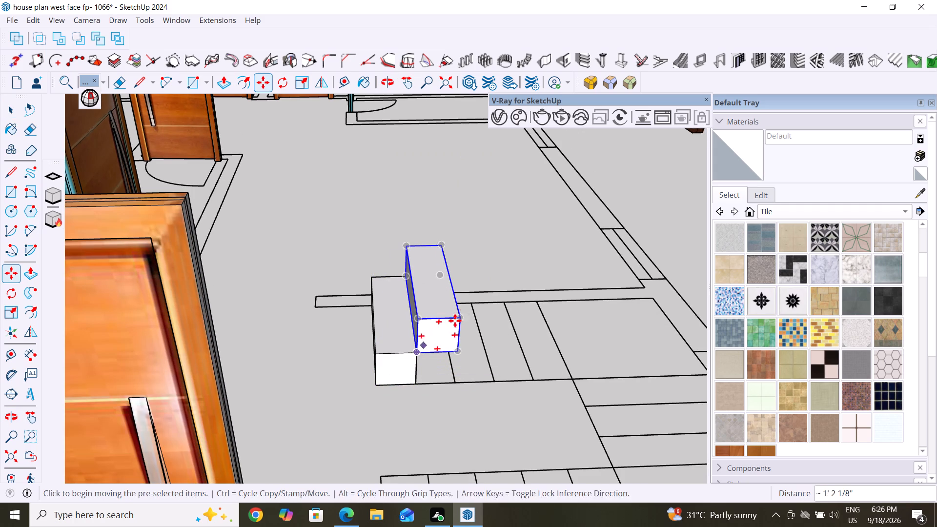
pyautogui.click(416, 351)
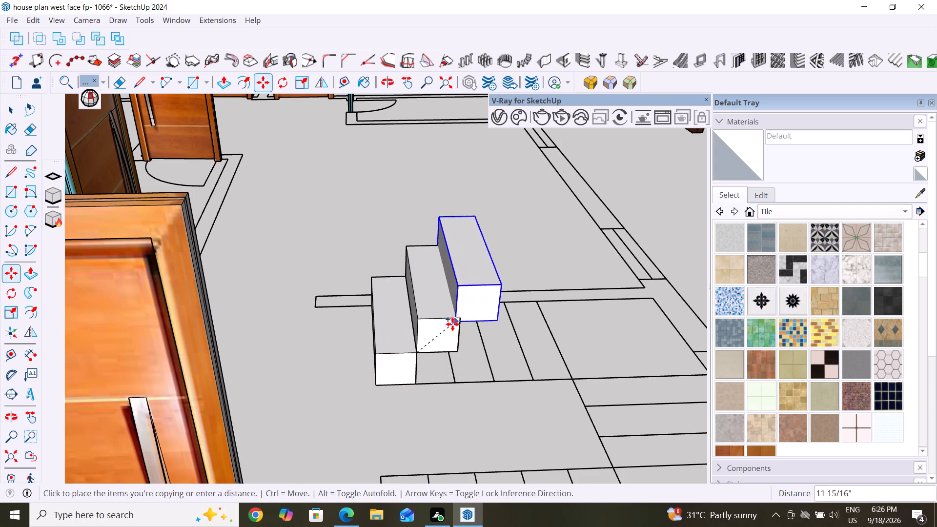
pyautogui.click(460, 319)
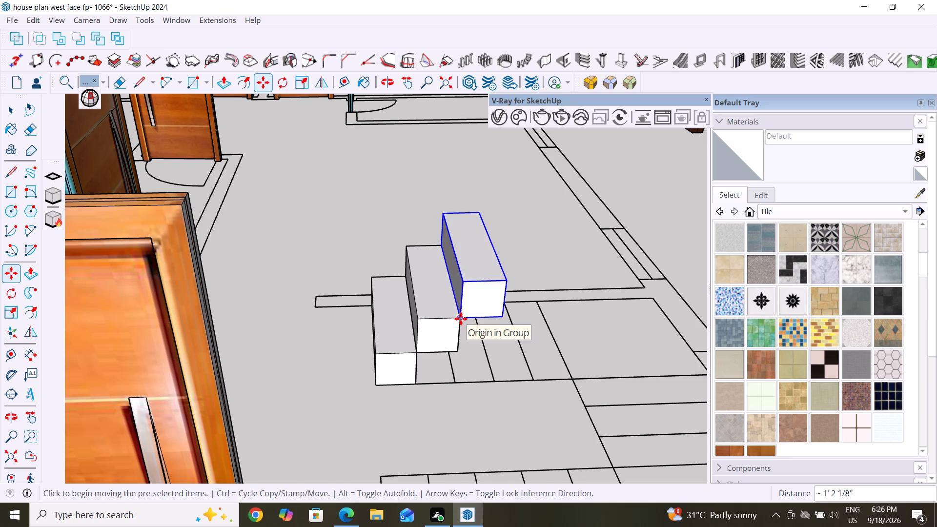
pyautogui.click(461, 319)
pyautogui.click(506, 285)
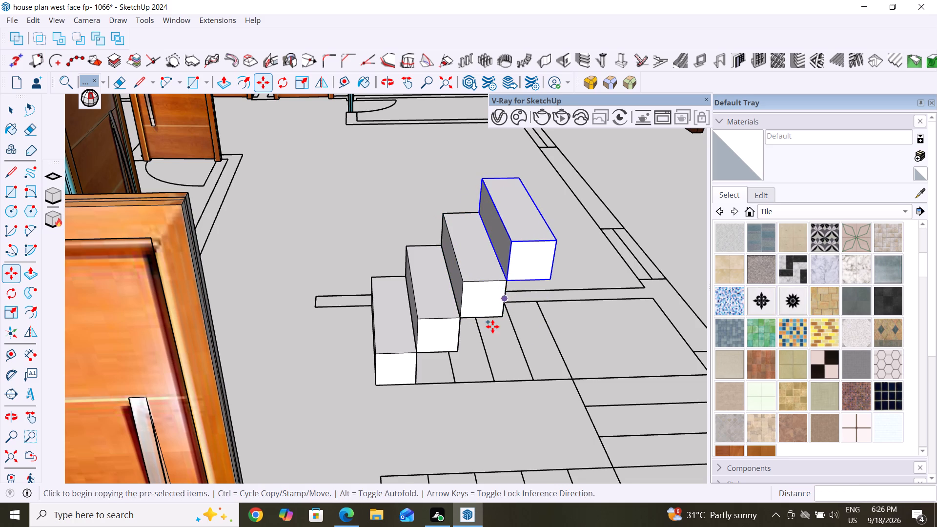
pyautogui.moveTo(496, 330); pyautogui.dragTo(516, 375, button='middle')
pyautogui.scroll(-5, 505, 363)
pyautogui.moveTo(489, 366); pyautogui.dragTo(288, 381, button='middle')
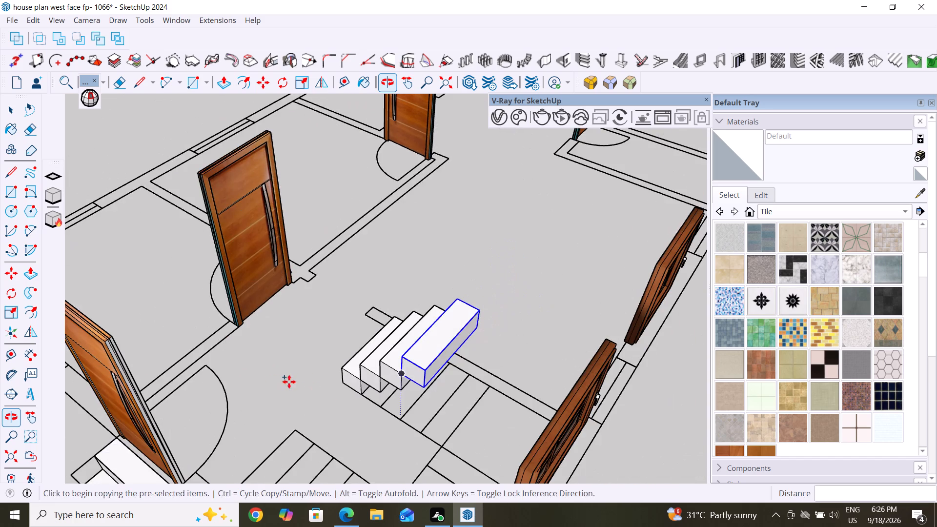
pyautogui.moveTo(473, 397); pyautogui.dragTo(451, 381, button='middle')
pyautogui.moveTo(455, 404); pyautogui.dragTo(468, 416, button='middle')
pyautogui.press('Escape')
pyautogui.press('Escape')
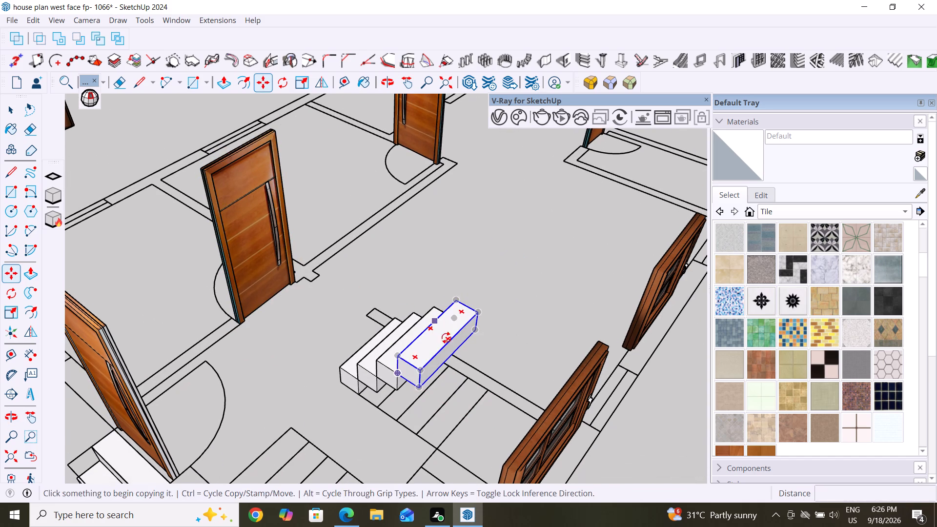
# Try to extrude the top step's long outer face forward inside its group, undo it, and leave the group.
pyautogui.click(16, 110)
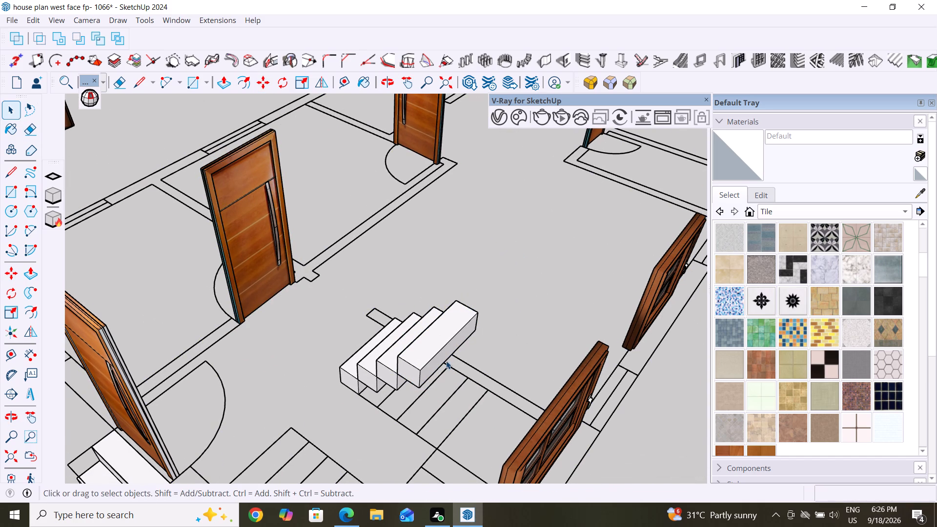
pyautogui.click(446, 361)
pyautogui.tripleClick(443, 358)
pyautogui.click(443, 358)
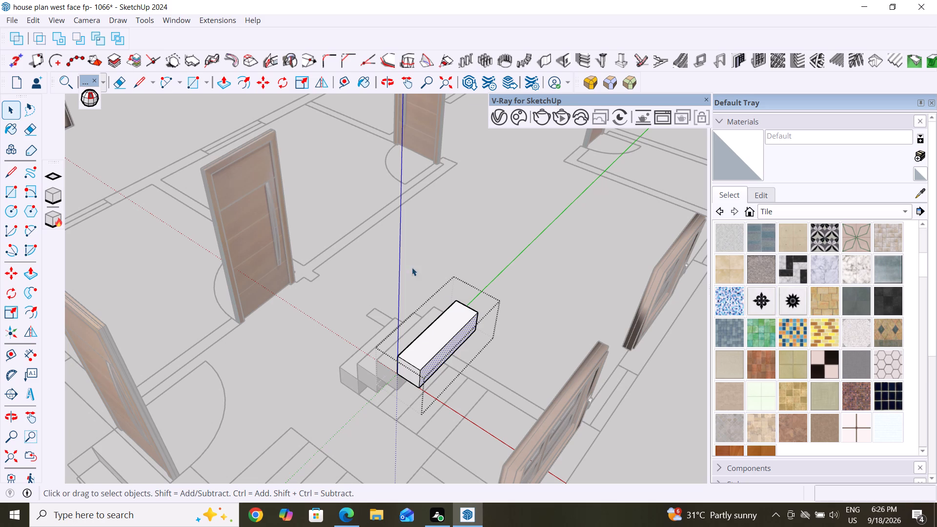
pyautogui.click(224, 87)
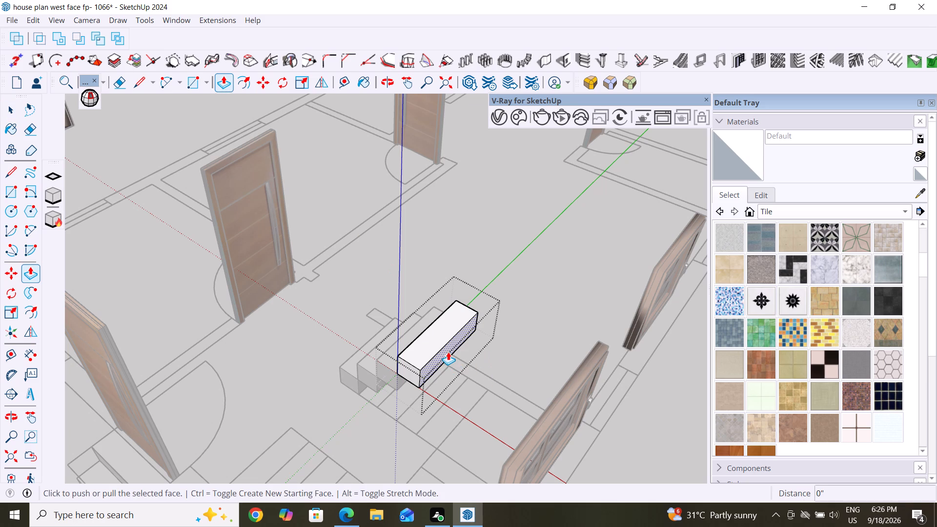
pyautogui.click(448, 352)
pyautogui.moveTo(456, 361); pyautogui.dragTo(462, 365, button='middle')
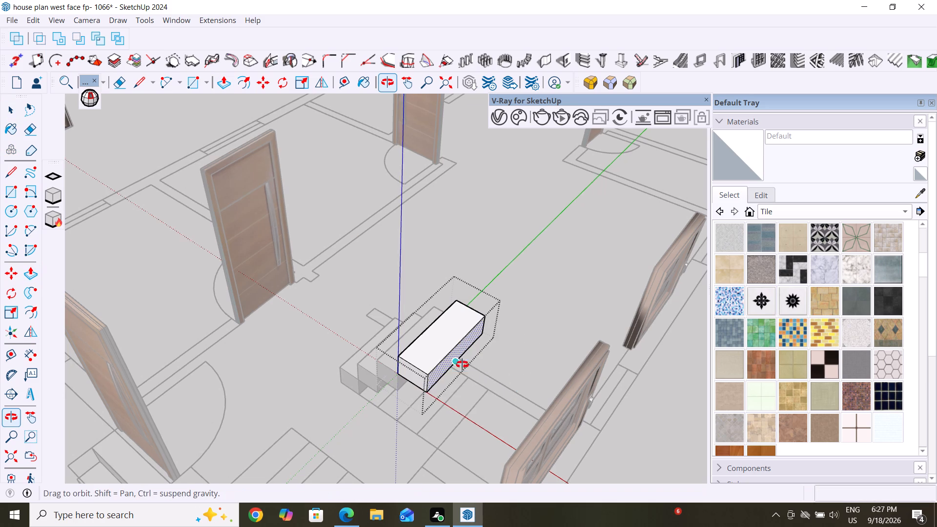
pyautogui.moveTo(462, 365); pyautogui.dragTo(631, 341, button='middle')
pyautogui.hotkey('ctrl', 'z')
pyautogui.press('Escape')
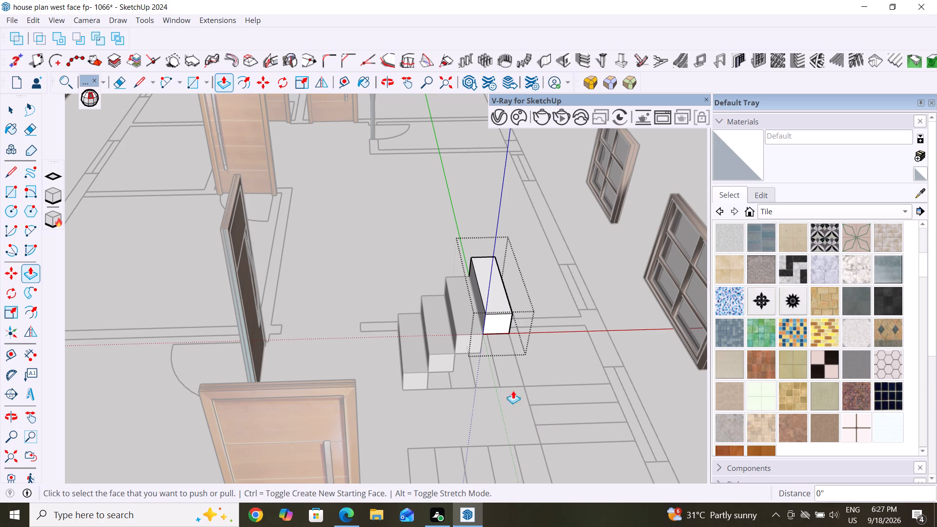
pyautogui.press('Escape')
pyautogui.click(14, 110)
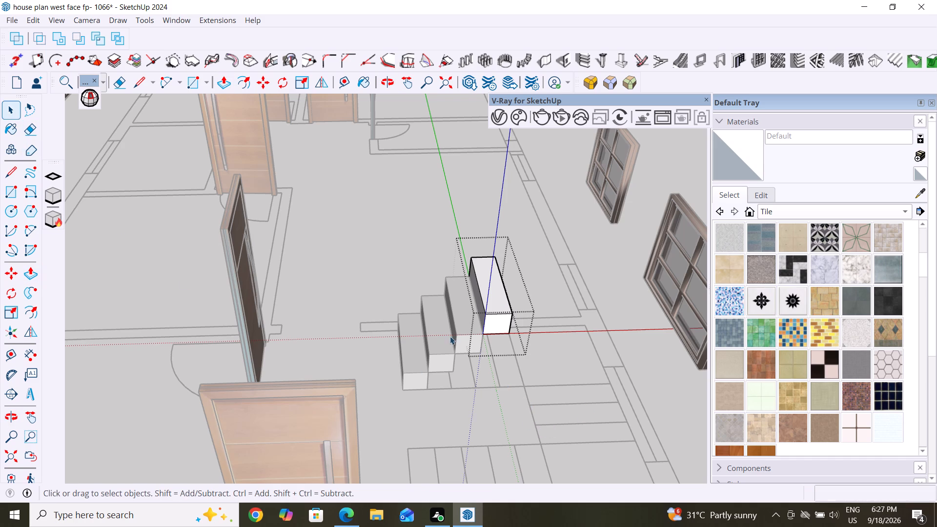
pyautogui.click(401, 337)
# Copy the top step group corner to corner, one tread further along and one riser higher, as the fifth step.
pyautogui.moveTo(499, 380); pyautogui.dragTo(422, 331, button='middle')
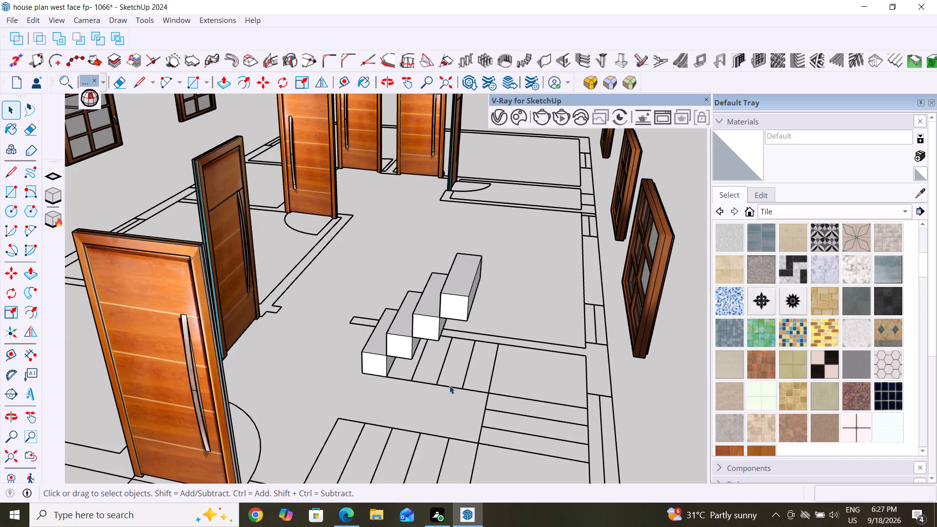
pyautogui.click(455, 316)
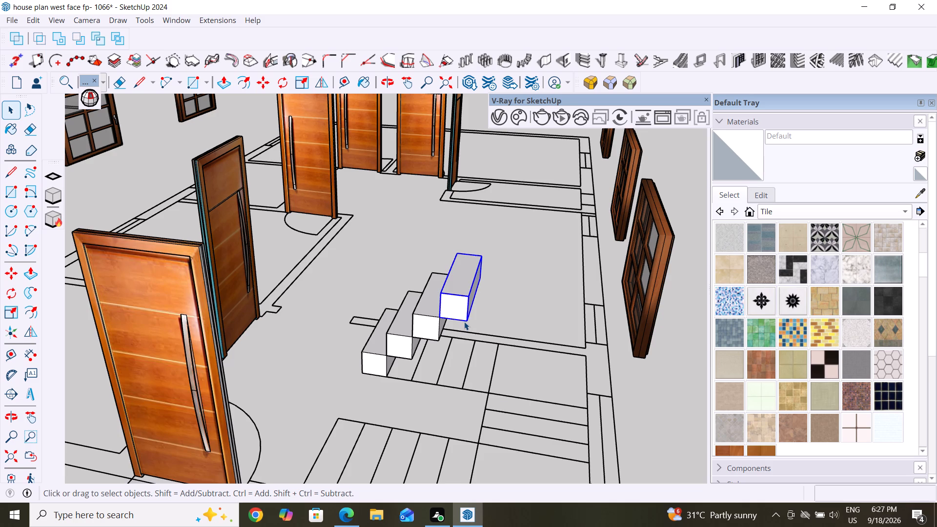
pyautogui.press('m')
pyautogui.click(440, 320)
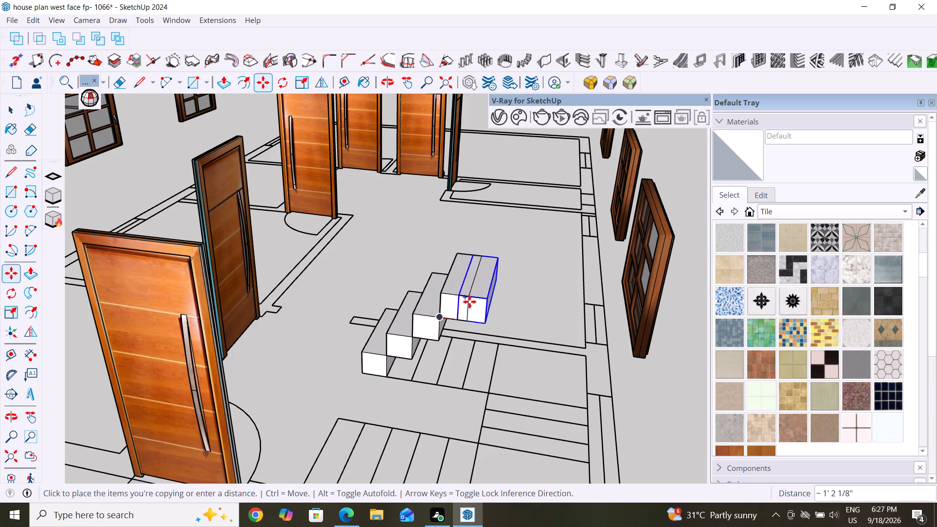
pyautogui.click(471, 296)
pyautogui.moveTo(437, 368); pyautogui.dragTo(492, 440, button='middle')
pyautogui.scroll(-1, 492, 440)
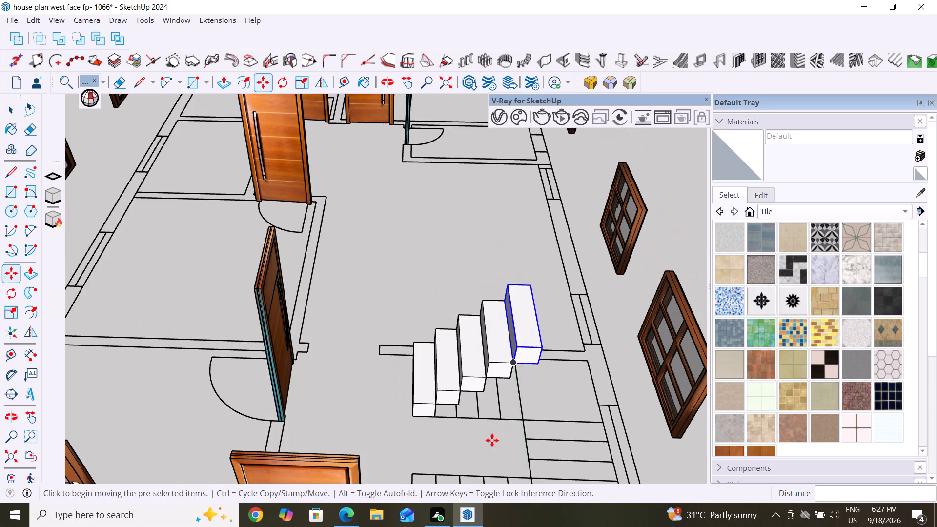
pyautogui.moveTo(548, 407); pyautogui.dragTo(291, 338, button='middle')
pyautogui.moveTo(324, 357); pyautogui.dragTo(564, 398, button='middle')
pyautogui.press('Escape')
pyautogui.press('Escape')
pyautogui.press('Escape')
pyautogui.moveTo(432, 378); pyautogui.dragTo(423, 378, button='middle')
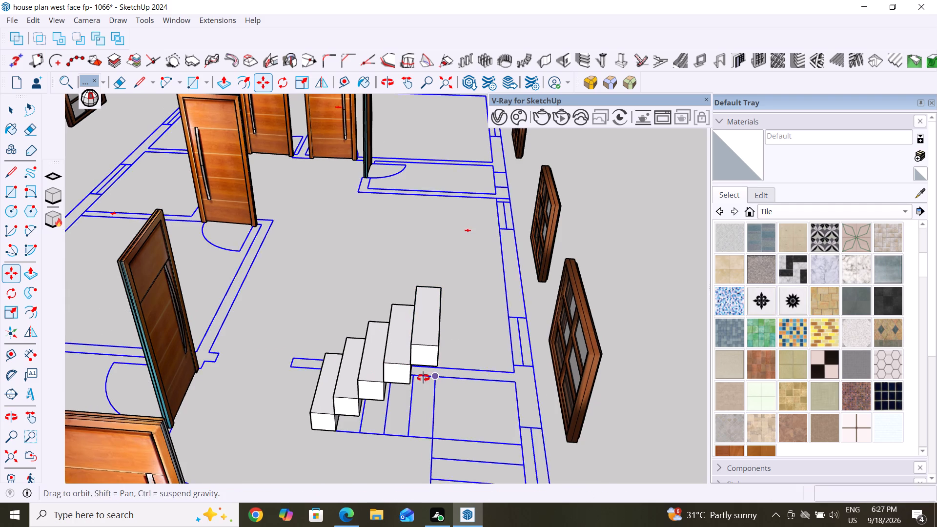
pyautogui.moveTo(423, 378); pyautogui.dragTo(407, 376, button='middle')
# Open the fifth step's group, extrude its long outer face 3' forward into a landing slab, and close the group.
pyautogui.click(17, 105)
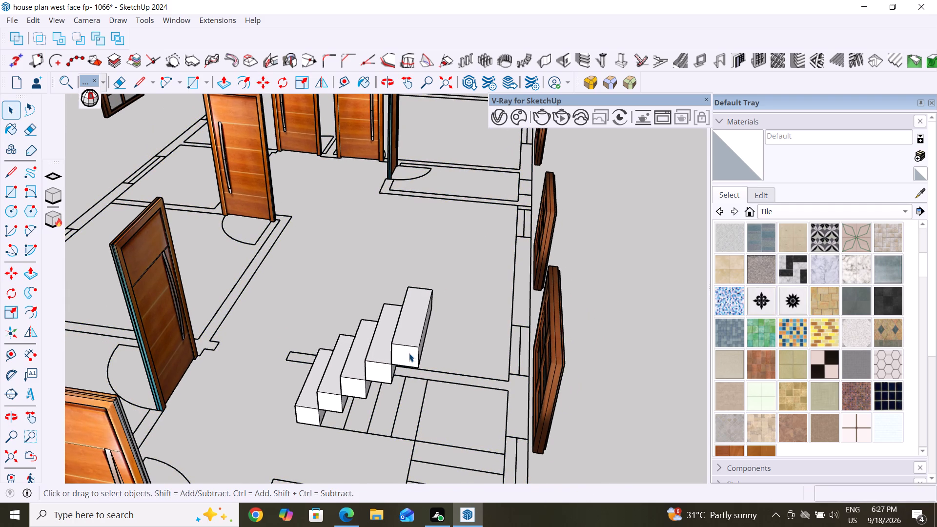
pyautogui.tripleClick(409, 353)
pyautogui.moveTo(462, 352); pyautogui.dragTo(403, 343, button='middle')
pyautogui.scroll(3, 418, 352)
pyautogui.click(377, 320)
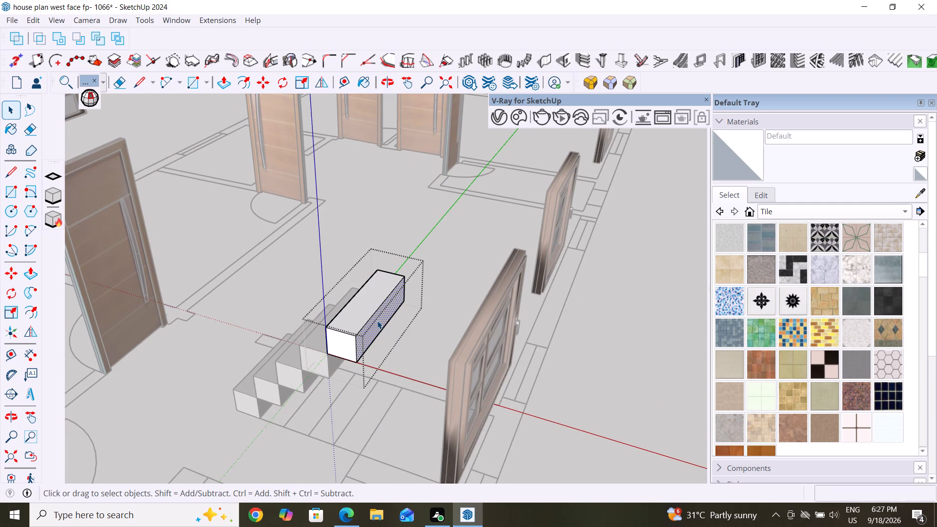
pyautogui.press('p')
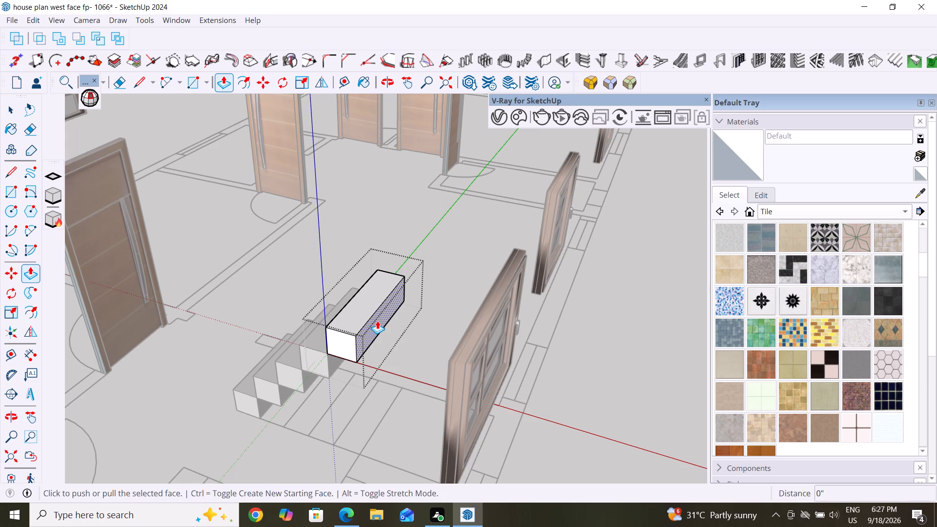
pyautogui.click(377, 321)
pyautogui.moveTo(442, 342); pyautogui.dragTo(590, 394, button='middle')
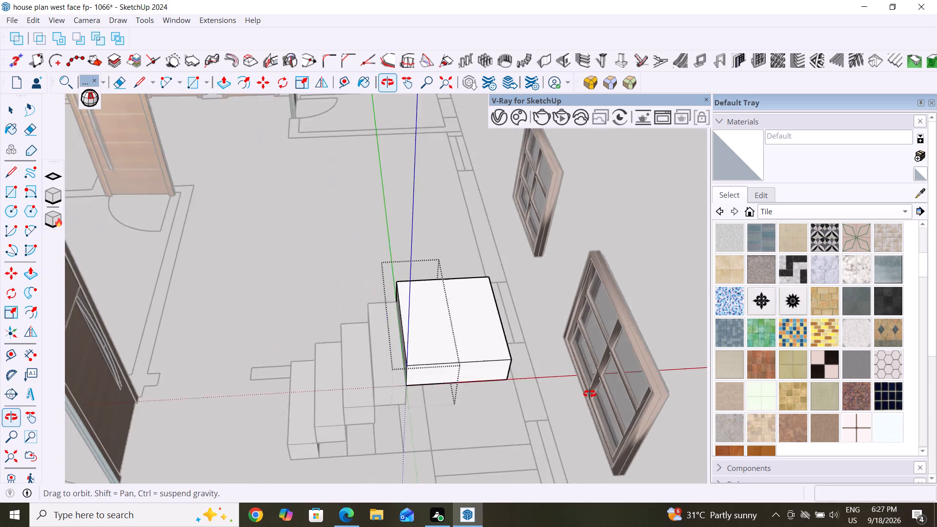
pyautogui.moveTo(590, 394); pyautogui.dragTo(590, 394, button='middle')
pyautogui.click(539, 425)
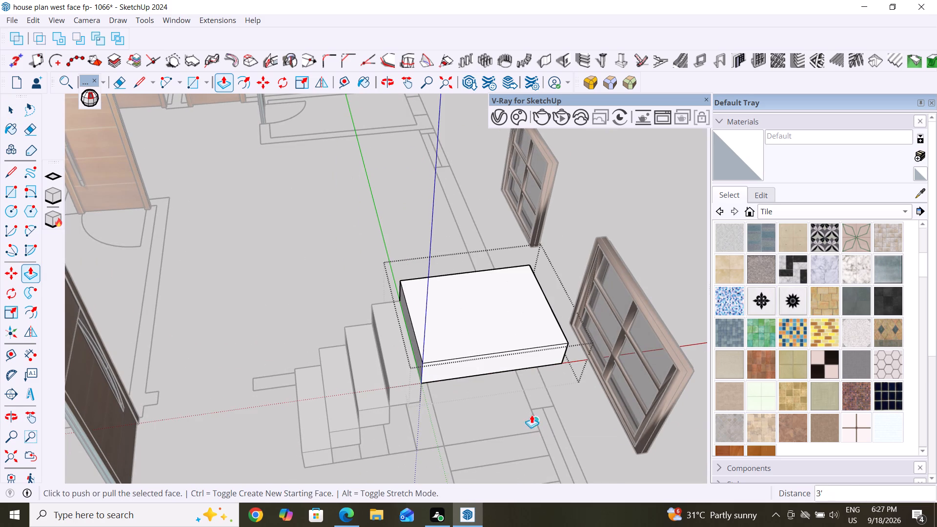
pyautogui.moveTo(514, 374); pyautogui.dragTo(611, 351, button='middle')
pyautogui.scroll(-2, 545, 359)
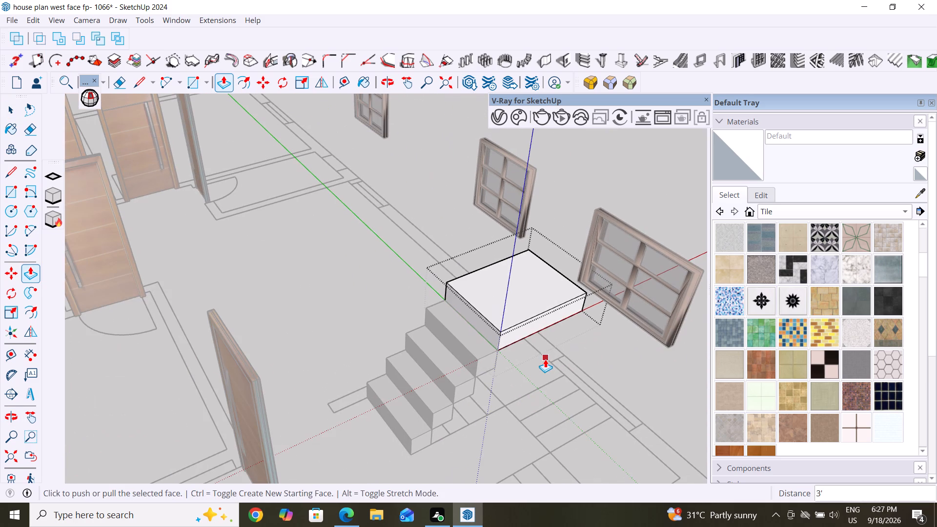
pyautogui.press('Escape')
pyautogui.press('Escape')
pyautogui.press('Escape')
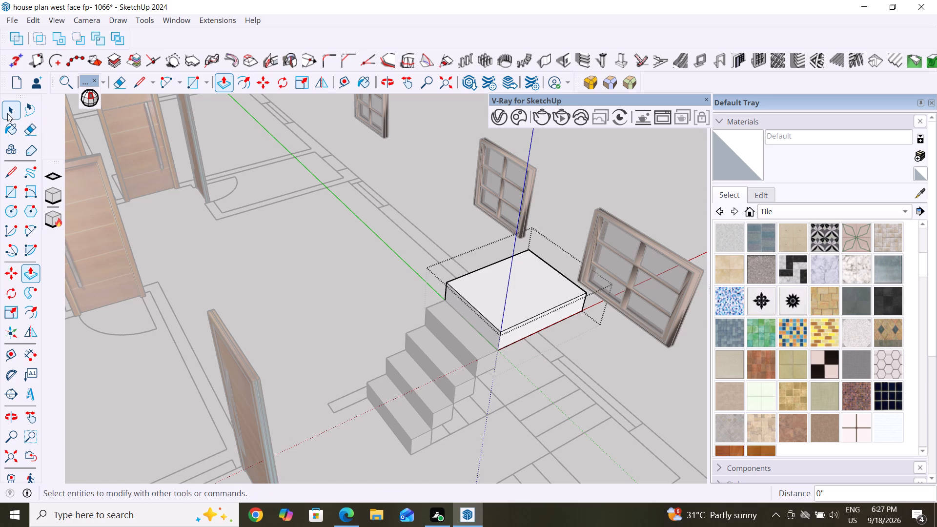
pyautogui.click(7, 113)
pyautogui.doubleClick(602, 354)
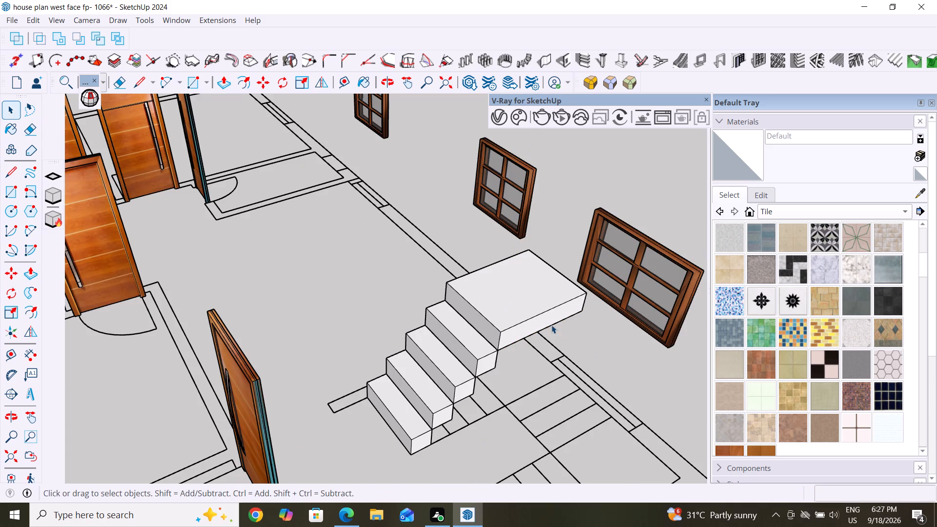
# Select the landing slab's geometry inside its group and examine its position against the plan and lower steps.
pyautogui.click(550, 322)
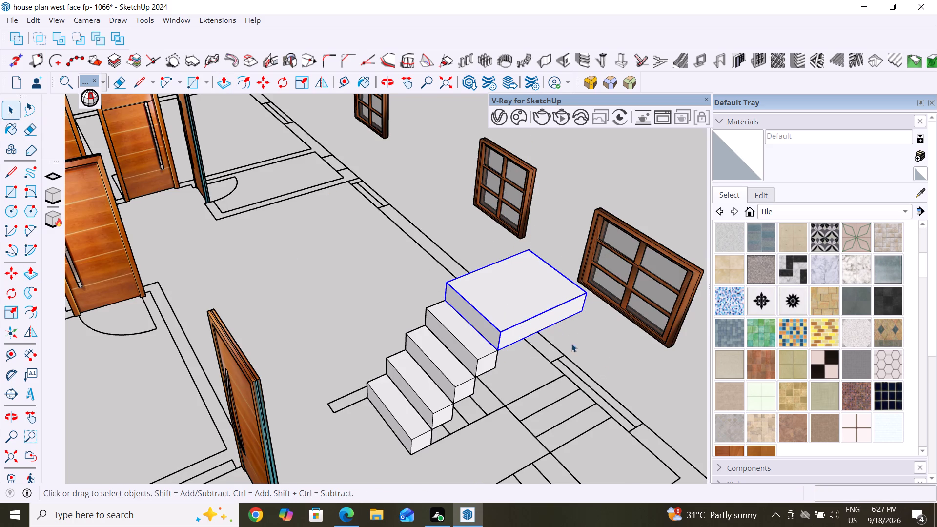
pyautogui.click(539, 319)
pyautogui.tripleClick(543, 319)
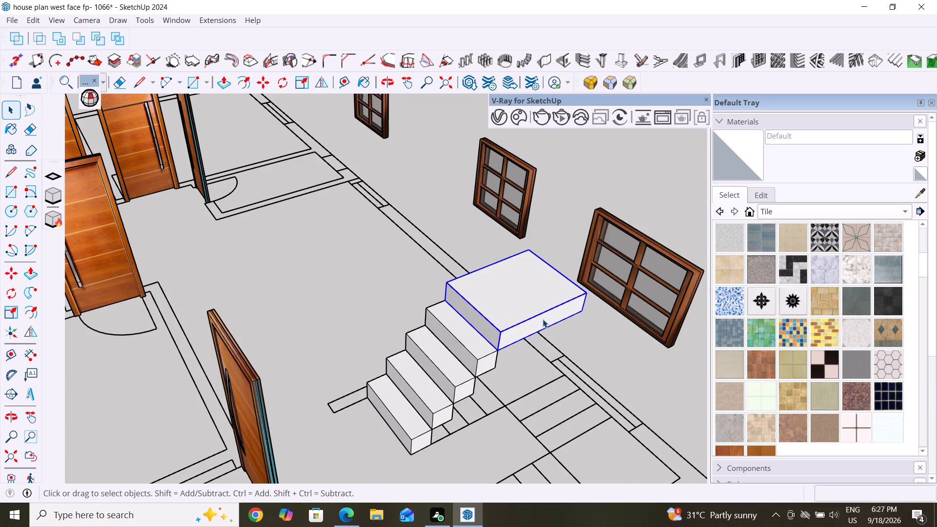
pyautogui.click(543, 320)
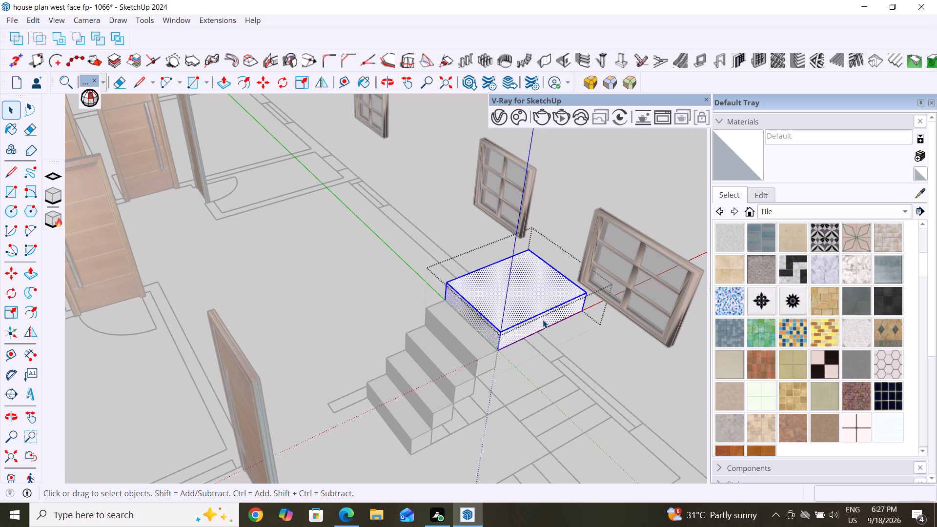
pyautogui.moveTo(523, 341); pyautogui.dragTo(561, 472, button='middle')
pyautogui.scroll(-1, 523, 342)
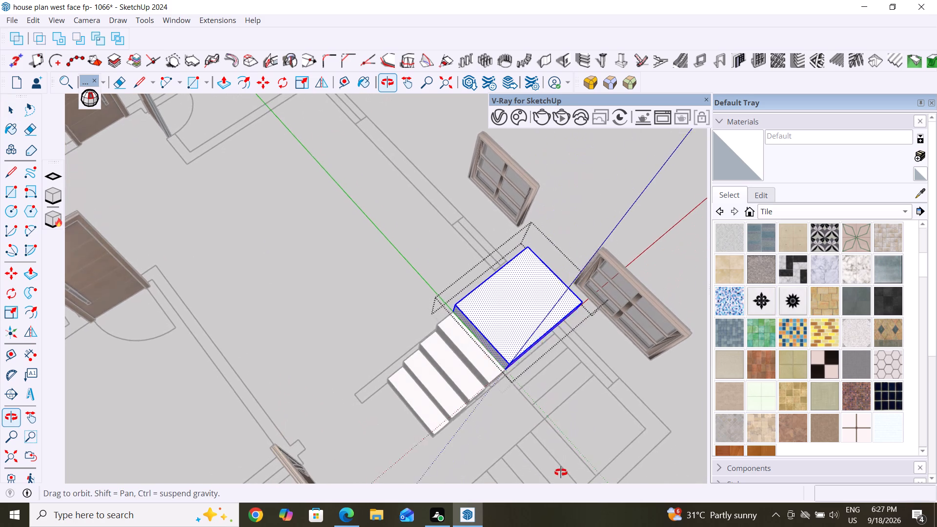
pyautogui.moveTo(561, 472); pyautogui.dragTo(562, 473, button='middle')
pyautogui.moveTo(506, 340); pyautogui.dragTo(404, 201, button='middle')
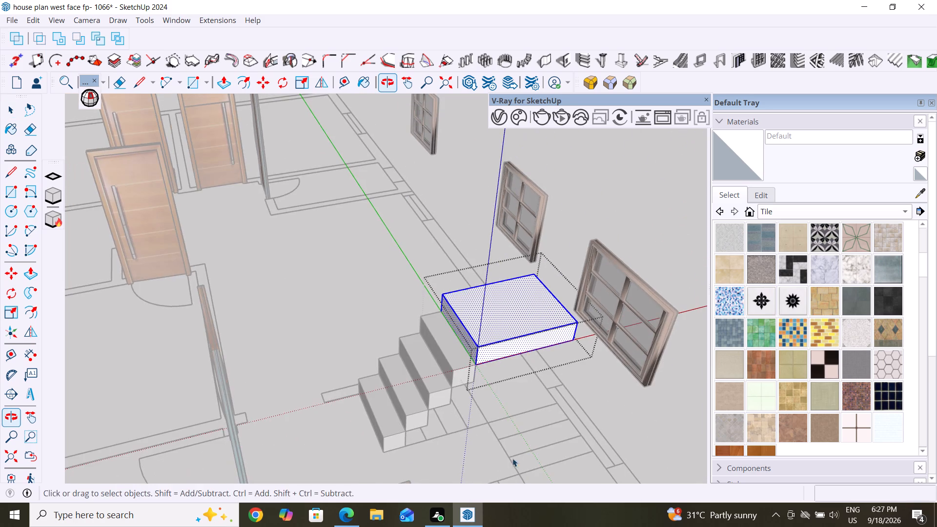
pyautogui.moveTo(486, 452); pyautogui.dragTo(389, 303, button='middle')
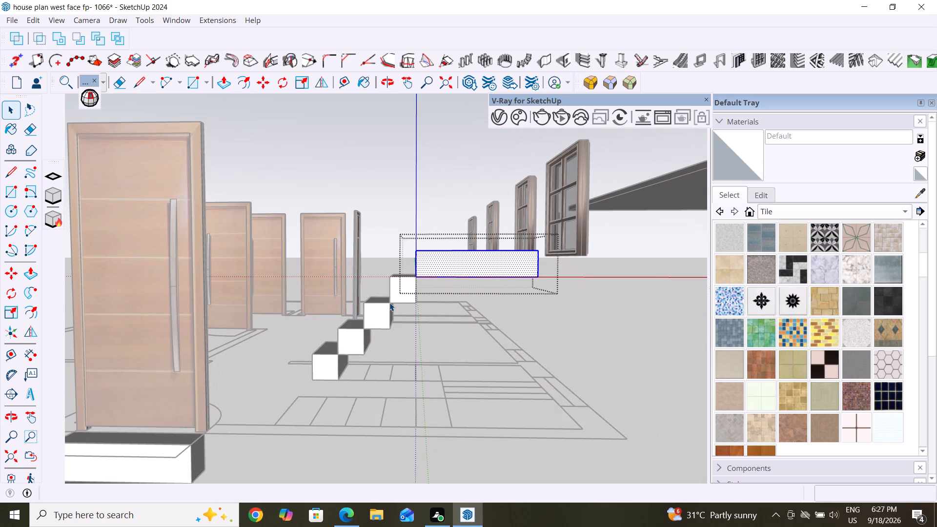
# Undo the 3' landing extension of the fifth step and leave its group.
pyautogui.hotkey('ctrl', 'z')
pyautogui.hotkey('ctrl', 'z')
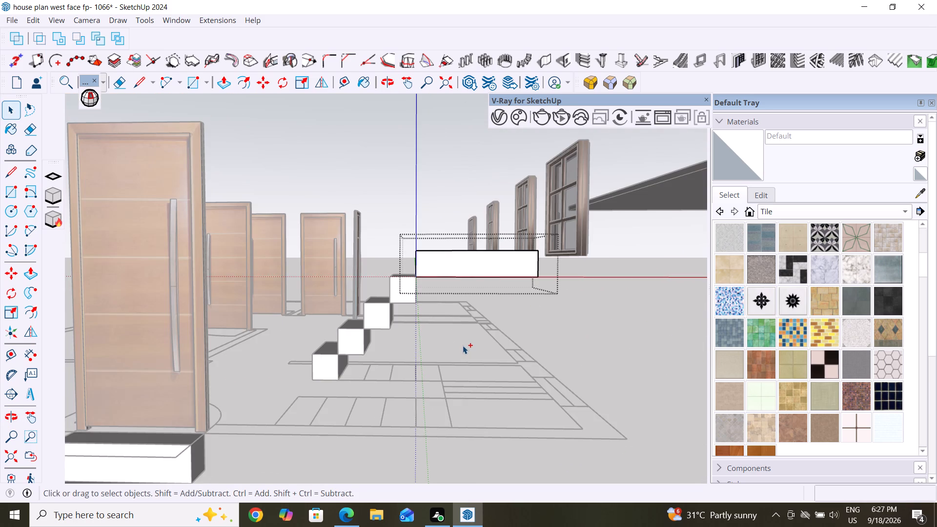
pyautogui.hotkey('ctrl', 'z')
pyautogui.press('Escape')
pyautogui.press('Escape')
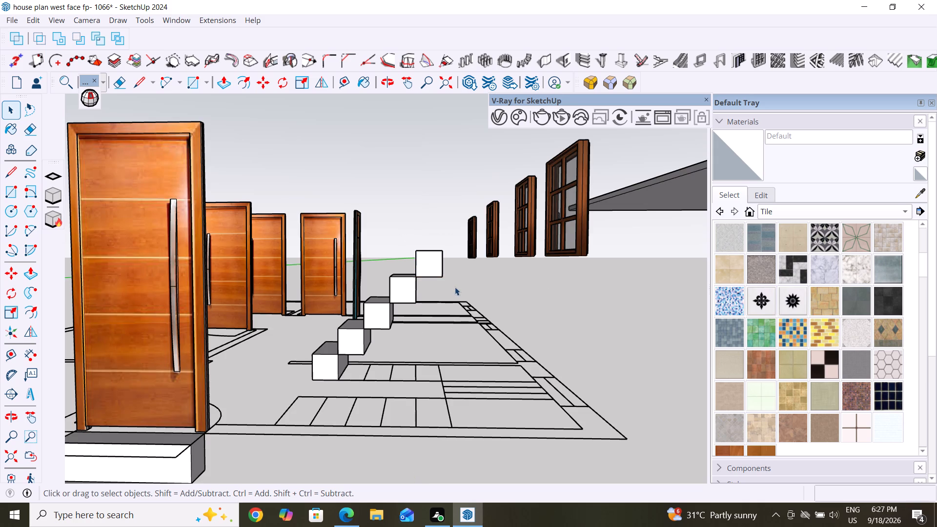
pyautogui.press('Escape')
# Copy the fifth step group corner to corner, one tread further along and one riser higher, as the sixth step.
pyautogui.moveTo(450, 306); pyautogui.dragTo(446, 322, button='middle')
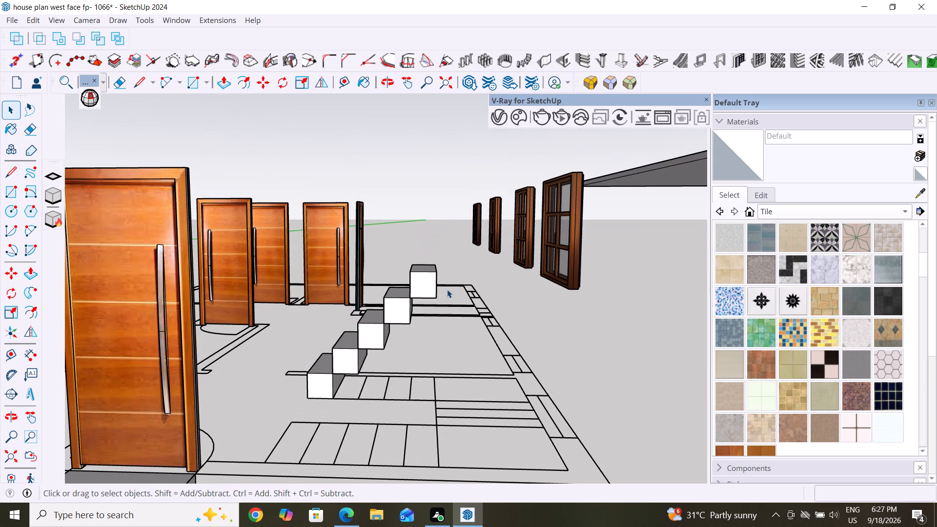
pyautogui.middleClick(438, 288)
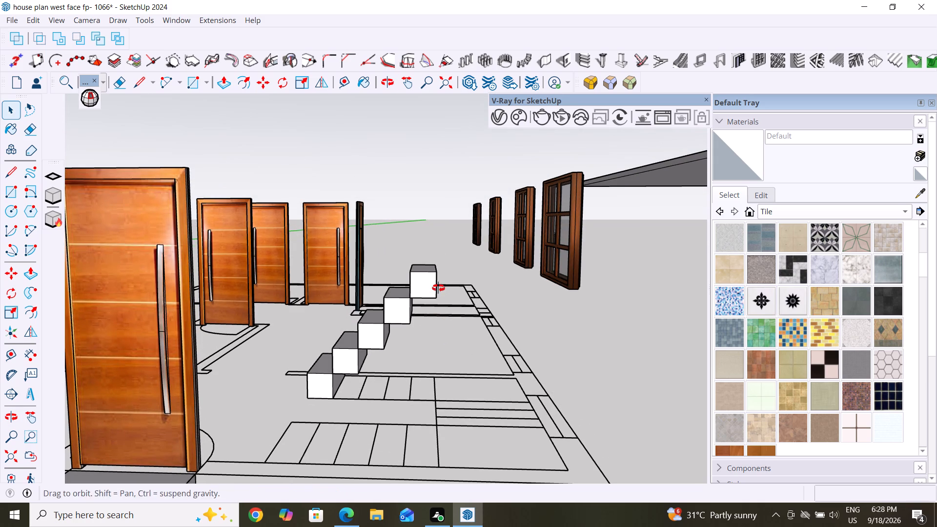
pyautogui.middleClick(438, 288)
pyautogui.press('Escape')
pyautogui.click(422, 293)
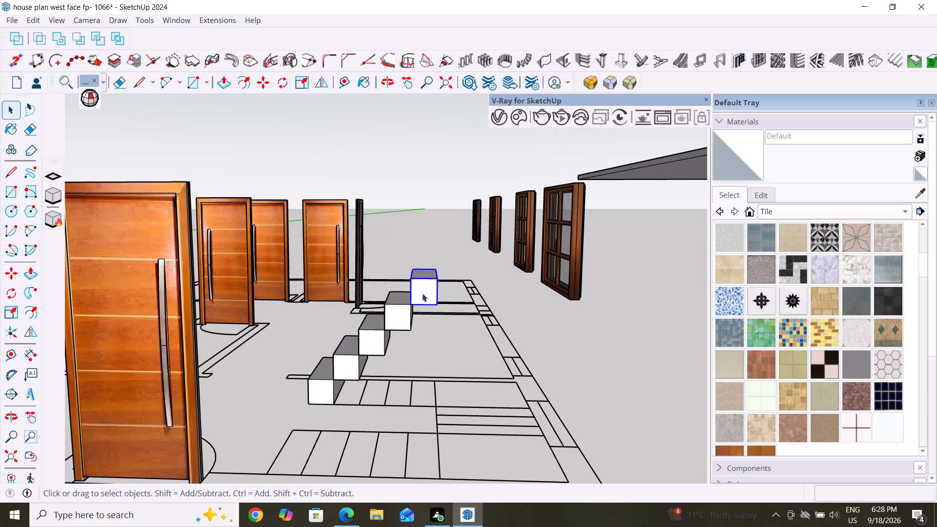
pyautogui.press('m')
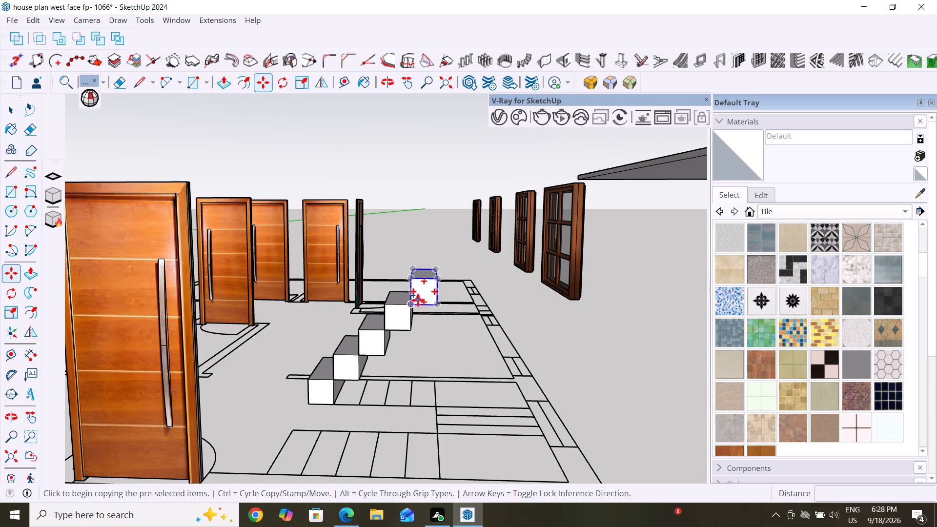
pyautogui.click(412, 307)
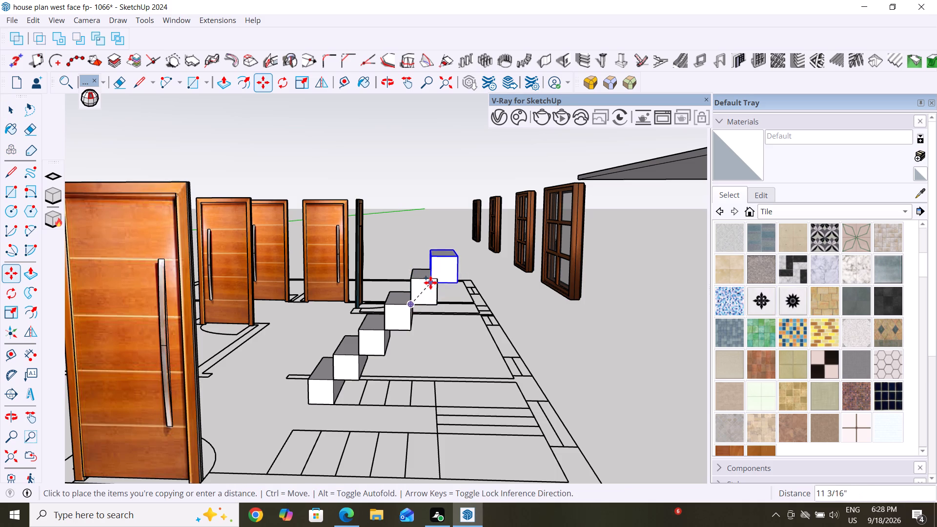
pyautogui.click(436, 279)
pyautogui.moveTo(432, 300); pyautogui.dragTo(409, 358, button='middle')
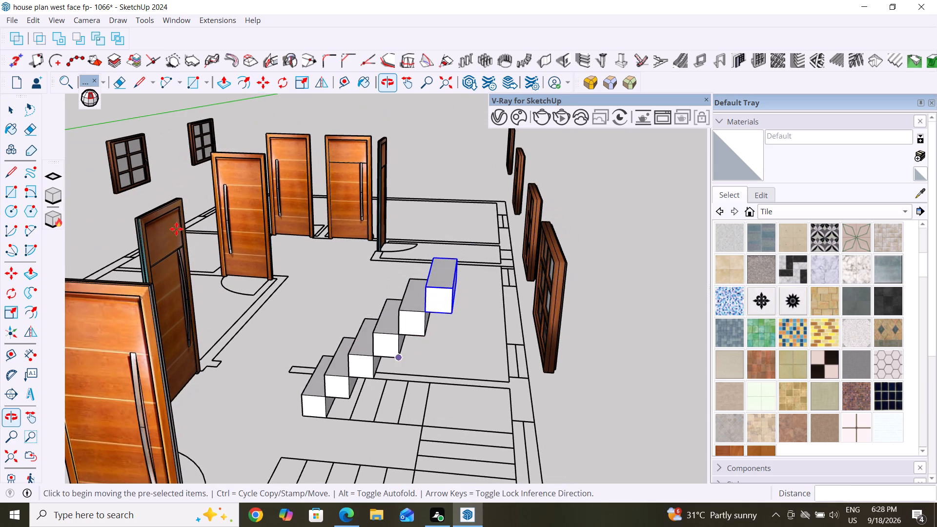
pyautogui.click(18, 113)
pyautogui.moveTo(419, 378); pyautogui.dragTo(419, 407, button='middle')
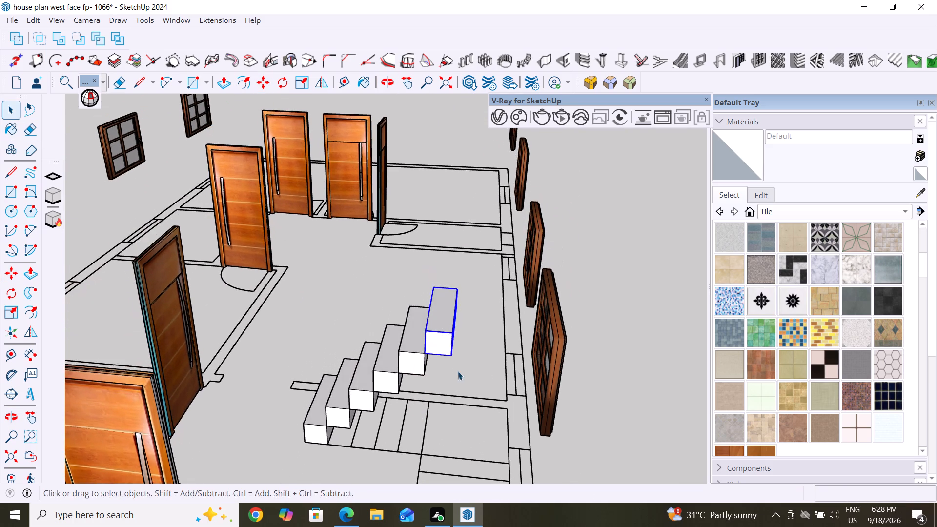
pyautogui.moveTo(470, 369); pyautogui.dragTo(399, 338, button='middle')
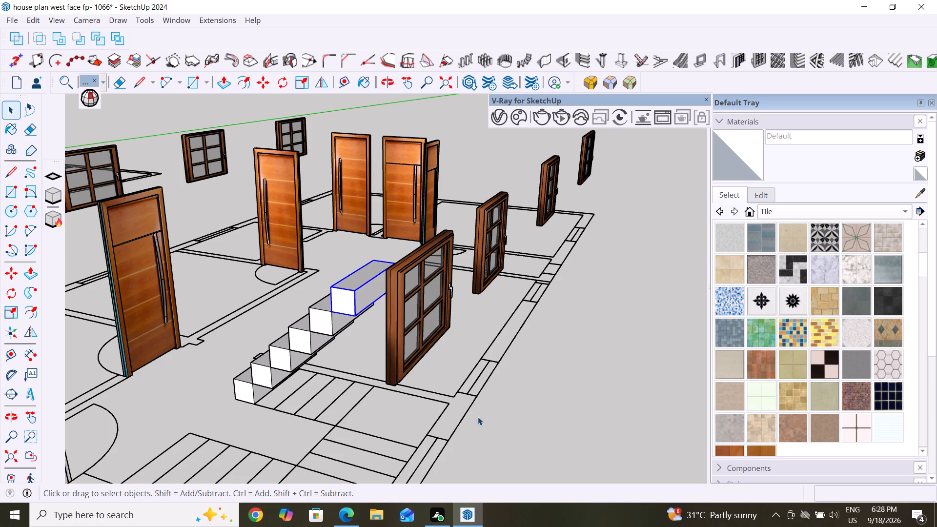
# Open the sixth step's group, extrude its long outer face 2' 2" to the plan's inner wall line as a landing, and close the group.
pyautogui.moveTo(356, 341); pyautogui.dragTo(442, 471, button='middle')
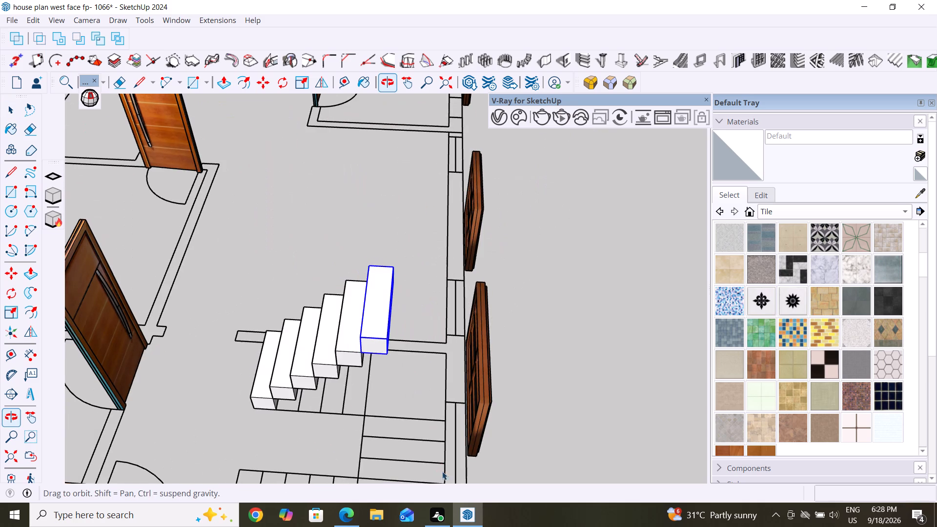
pyautogui.moveTo(366, 415); pyautogui.dragTo(366, 403, button='middle')
pyautogui.click(11, 108)
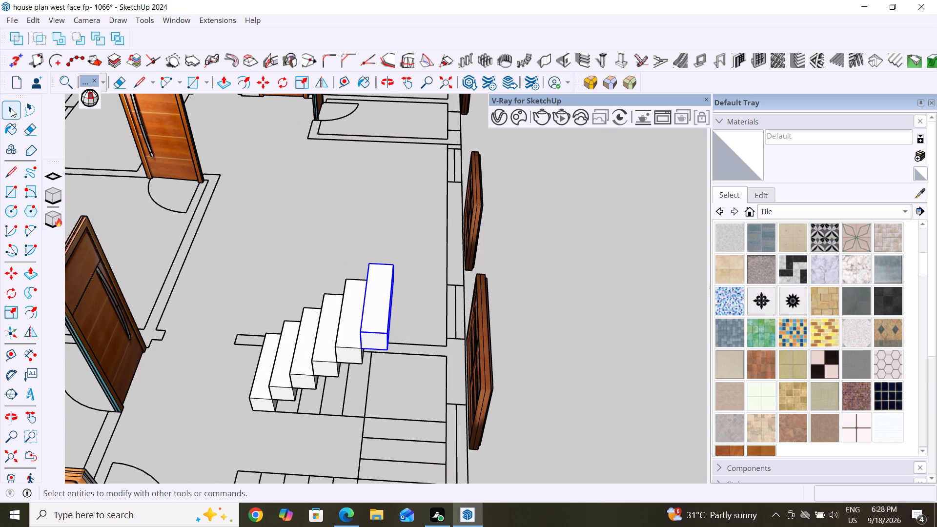
pyautogui.moveTo(456, 316); pyautogui.dragTo(245, 278, button='middle')
pyautogui.scroll(1, 364, 284)
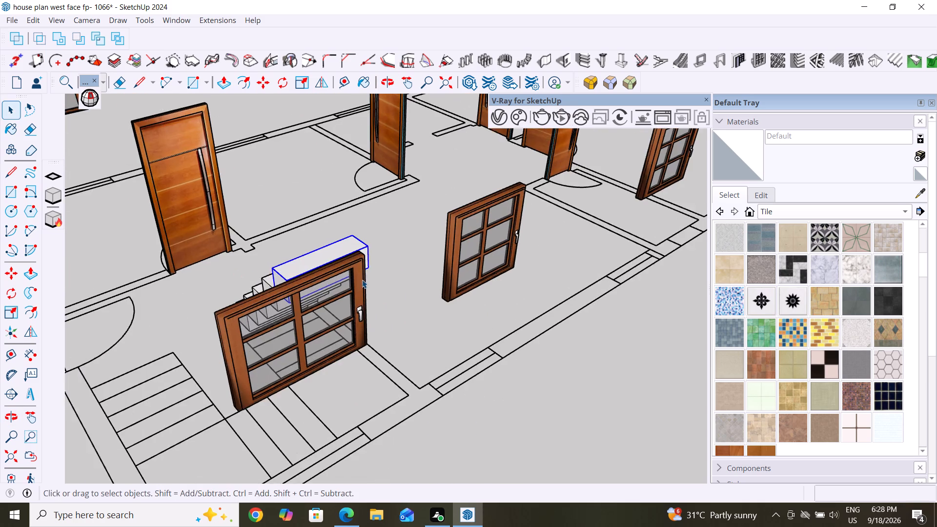
pyautogui.scroll(2, 362, 280)
pyautogui.moveTo(372, 277); pyautogui.dragTo(389, 336, button='middle')
pyautogui.scroll(4, 349, 289)
pyautogui.moveTo(338, 338); pyautogui.dragTo(321, 318, button='middle')
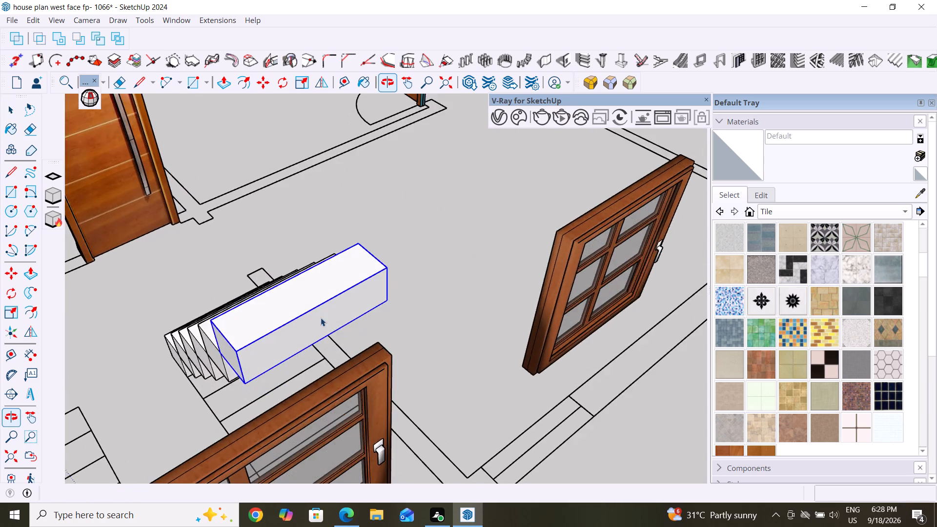
pyautogui.scroll(3, 332, 324)
pyautogui.moveTo(334, 316); pyautogui.dragTo(359, 284, button='middle')
pyautogui.scroll(3, 344, 302)
pyautogui.moveTo(344, 302); pyautogui.dragTo(406, 359, button='middle')
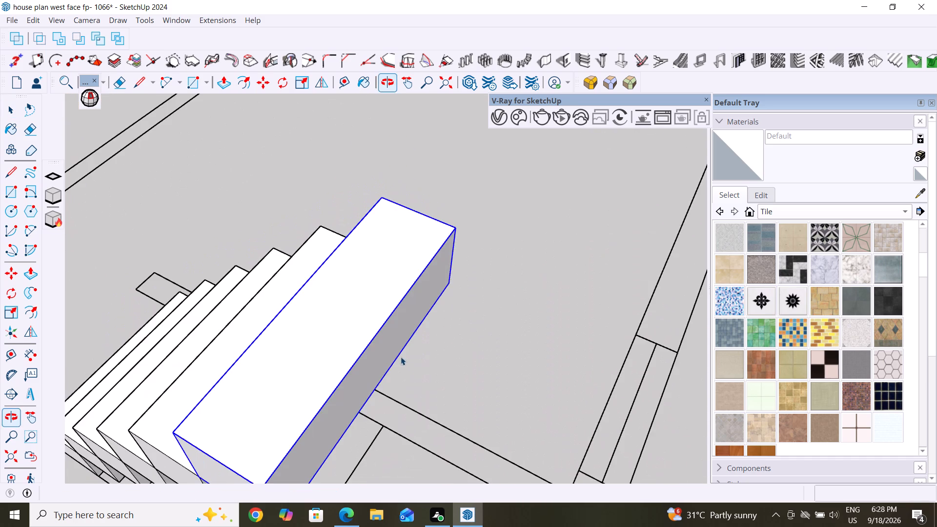
pyautogui.doubleClick(383, 342)
pyautogui.click(389, 347)
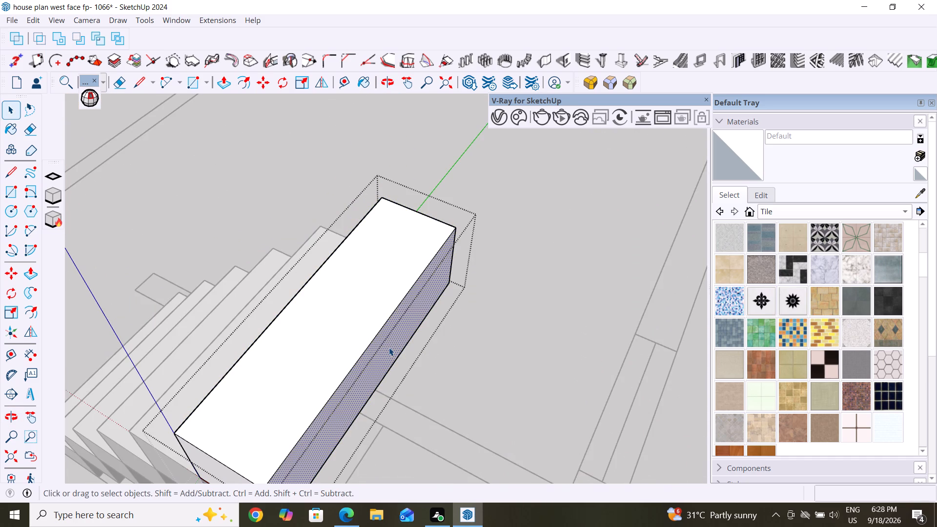
pyautogui.click(222, 86)
pyautogui.scroll(-4, 357, 282)
pyautogui.moveTo(386, 339); pyautogui.dragTo(309, 239, button='middle')
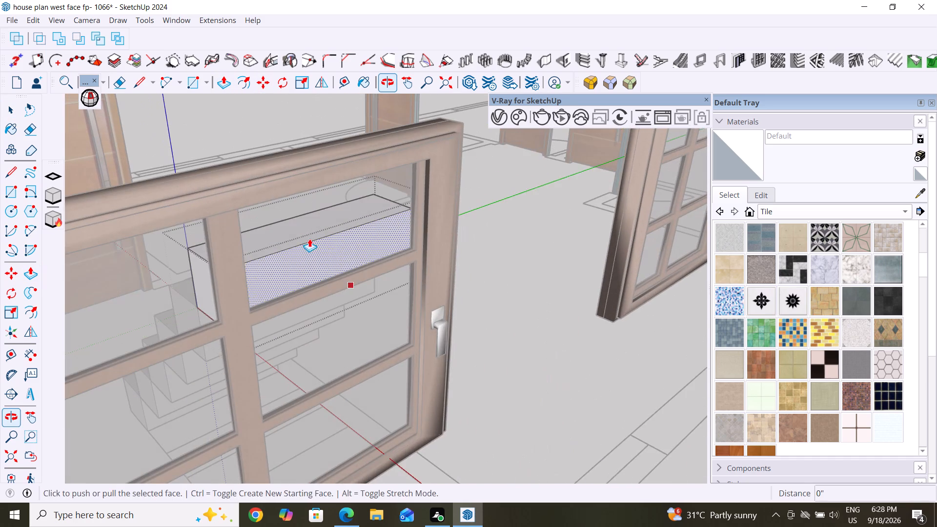
pyautogui.moveTo(364, 286); pyautogui.dragTo(48, 365, button='middle')
pyautogui.scroll(-1, 48, 365)
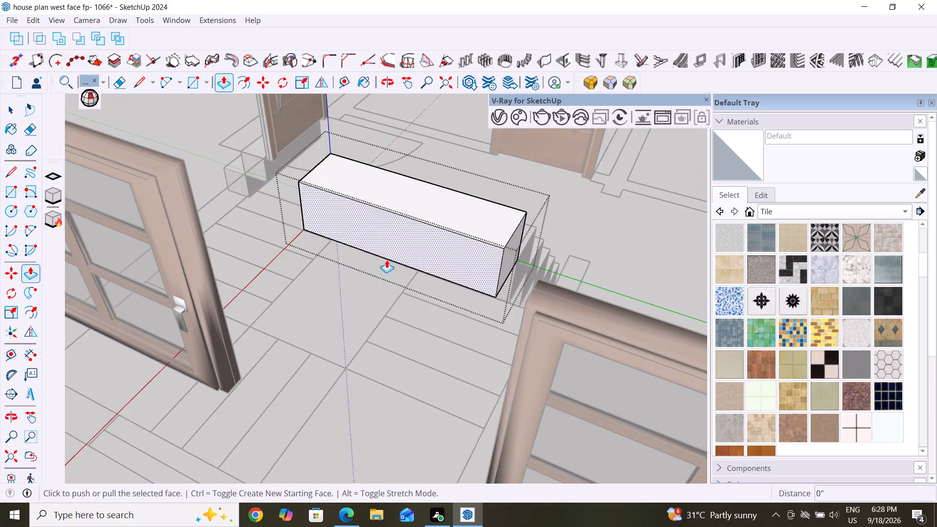
pyautogui.scroll(-5, 399, 232)
pyautogui.click(416, 242)
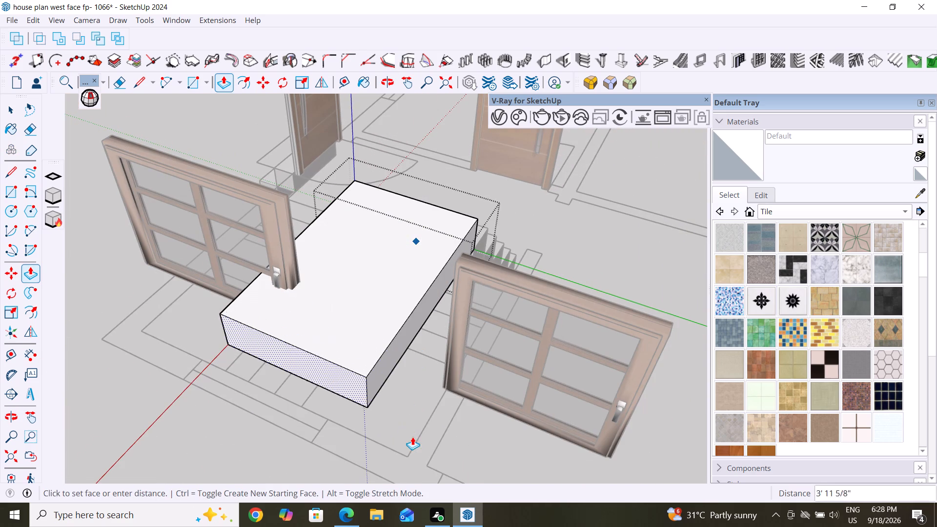
pyautogui.click(408, 455)
pyautogui.scroll(-5, 396, 291)
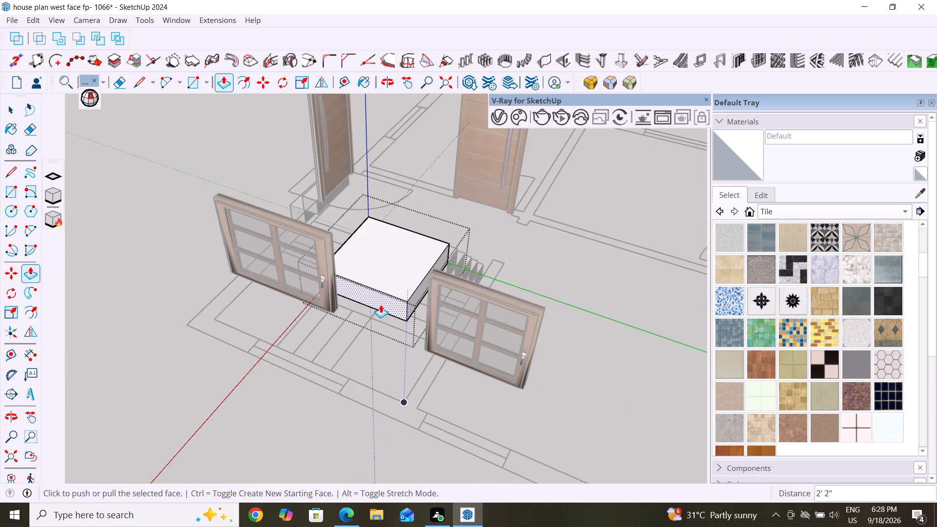
pyautogui.moveTo(300, 334); pyautogui.dragTo(739, 353, button='middle')
pyautogui.moveTo(404, 340); pyautogui.dragTo(513, 318, button='middle')
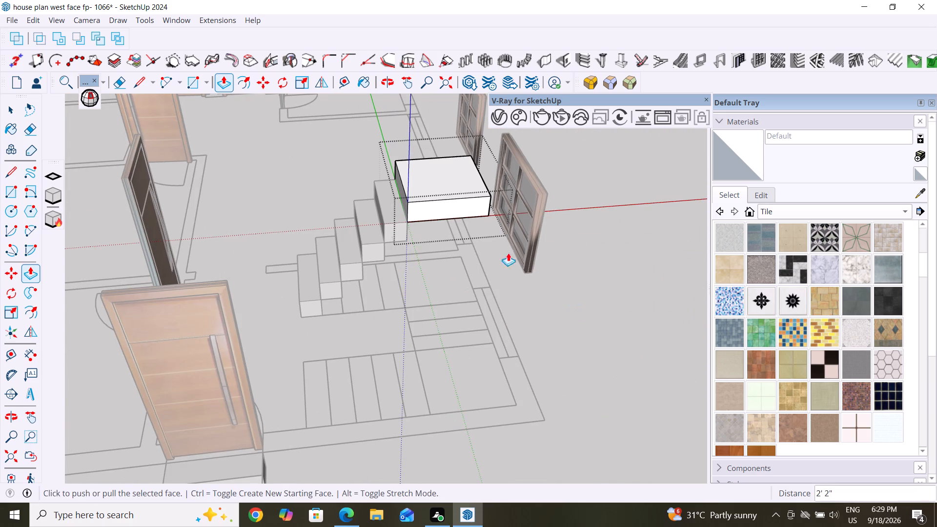
pyautogui.press('Escape')
pyautogui.press('Escape')
pyautogui.press('Escape')
pyautogui.click(12, 110)
pyautogui.click(678, 301)
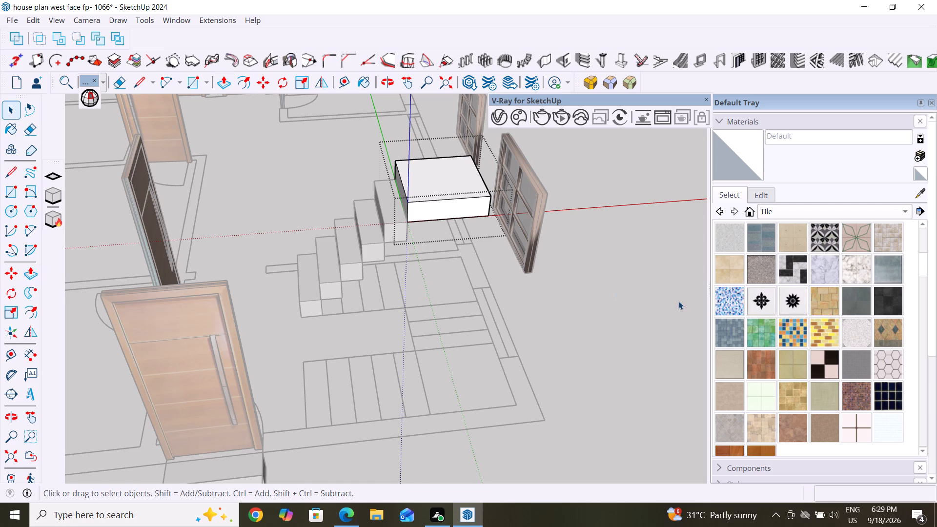
# Draw a 3' by 10" rectangle over the plan's first tread beyond the landing, where the stair turns.
pyautogui.moveTo(473, 265); pyautogui.dragTo(610, 410, button='middle')
pyautogui.moveTo(394, 340); pyautogui.dragTo(532, 301, button='middle')
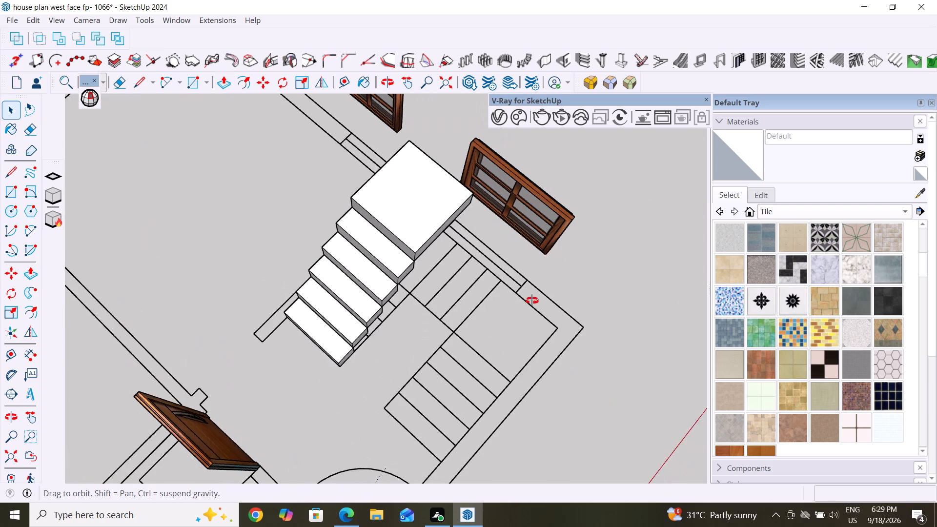
pyautogui.moveTo(532, 301); pyautogui.dragTo(591, 196, button='middle')
pyautogui.scroll(3, 476, 248)
pyautogui.moveTo(498, 270); pyautogui.dragTo(438, 214, button='middle')
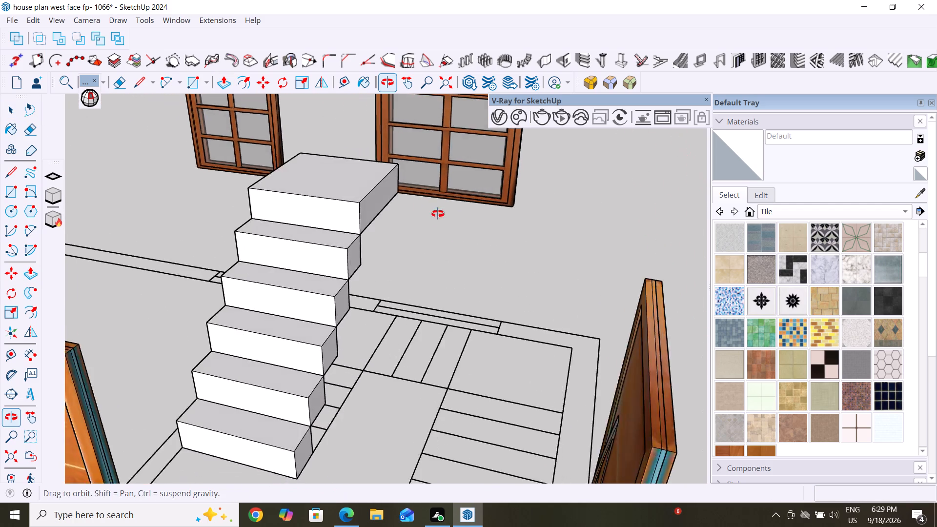
pyautogui.moveTo(438, 214); pyautogui.dragTo(424, 190, button='middle')
pyautogui.click(391, 208)
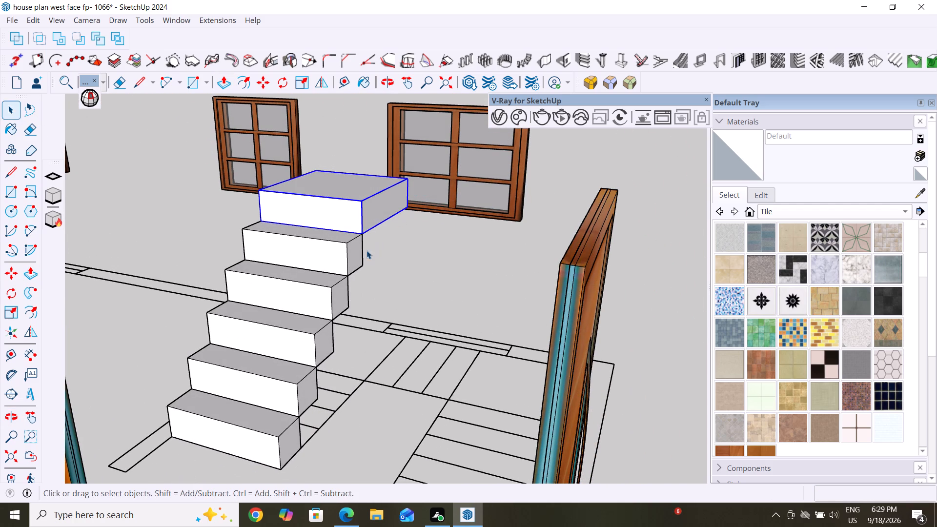
pyautogui.moveTo(396, 306); pyautogui.dragTo(426, 334, button='middle')
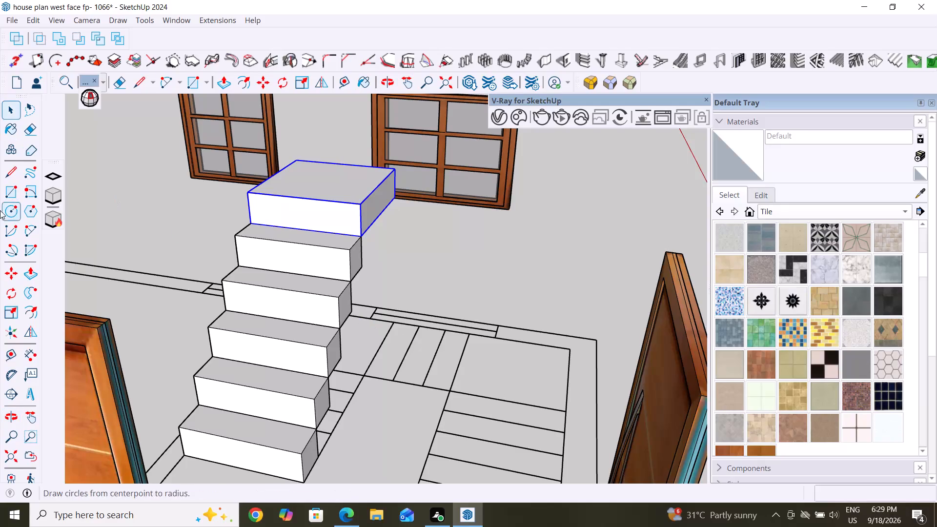
pyautogui.click(5, 191)
pyautogui.scroll(4, 387, 336)
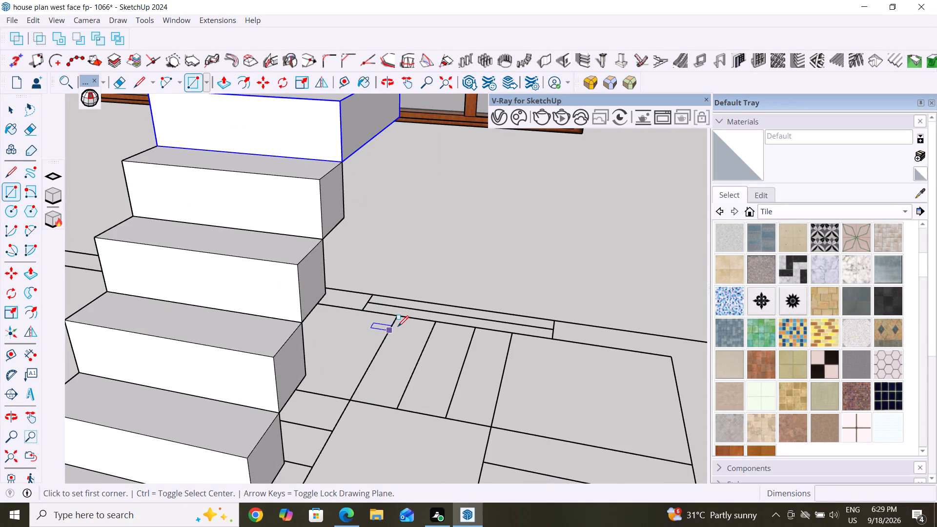
pyautogui.click(398, 317)
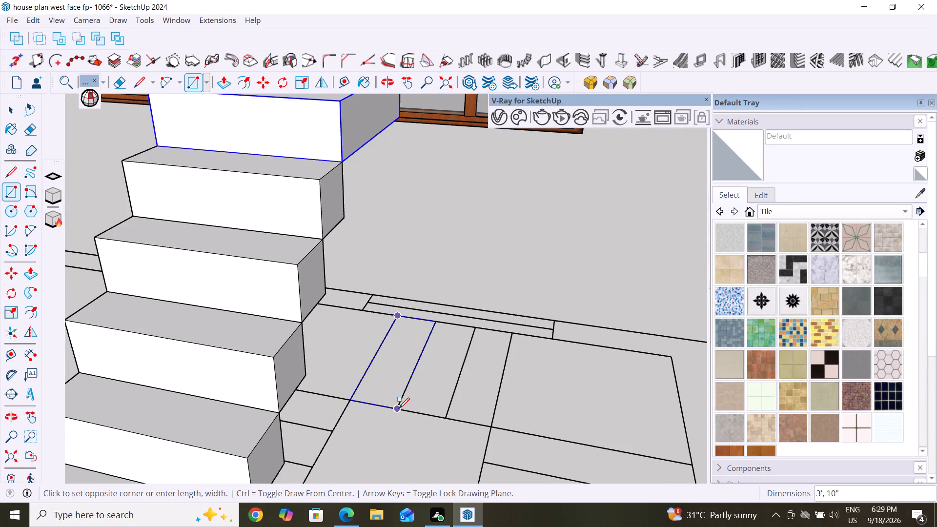
pyautogui.click(399, 408)
pyautogui.click(20, 106)
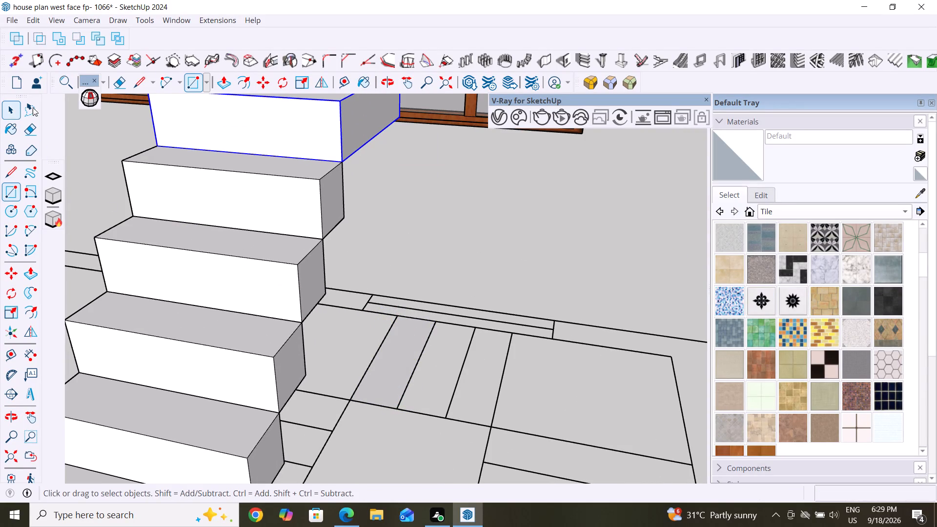
# Extrude the tread rectangle 10" upward and make the whole block a group.
pyautogui.click(227, 83)
pyautogui.click(383, 397)
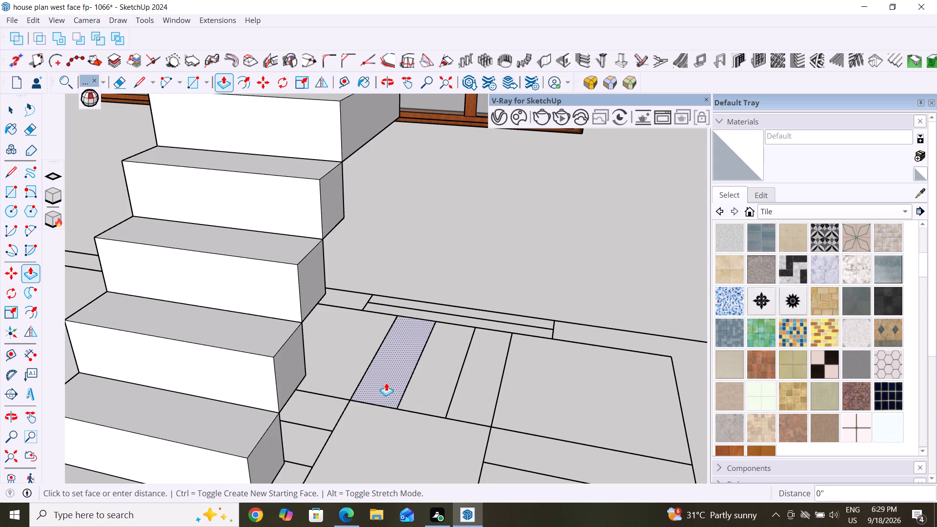
pyautogui.write('10"')
pyautogui.press('Return')
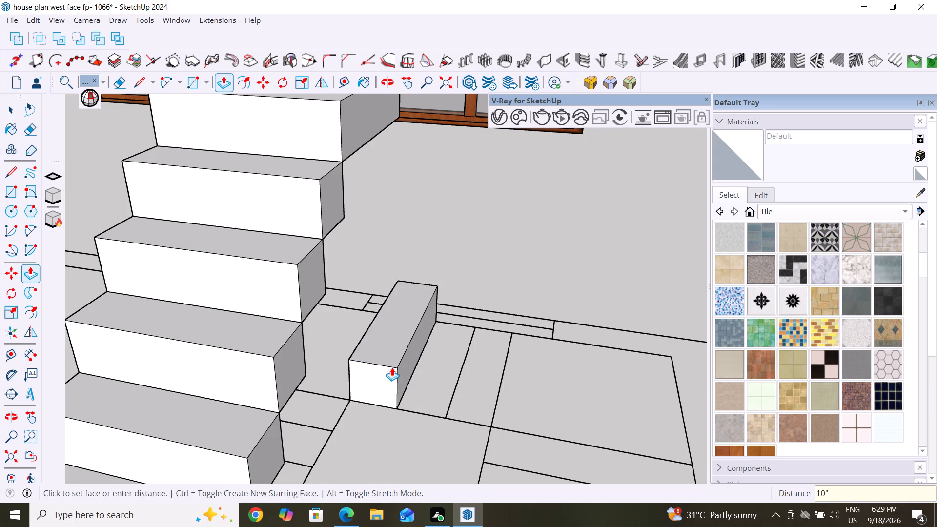
pyautogui.click(9, 114)
pyautogui.tripleClick(388, 345)
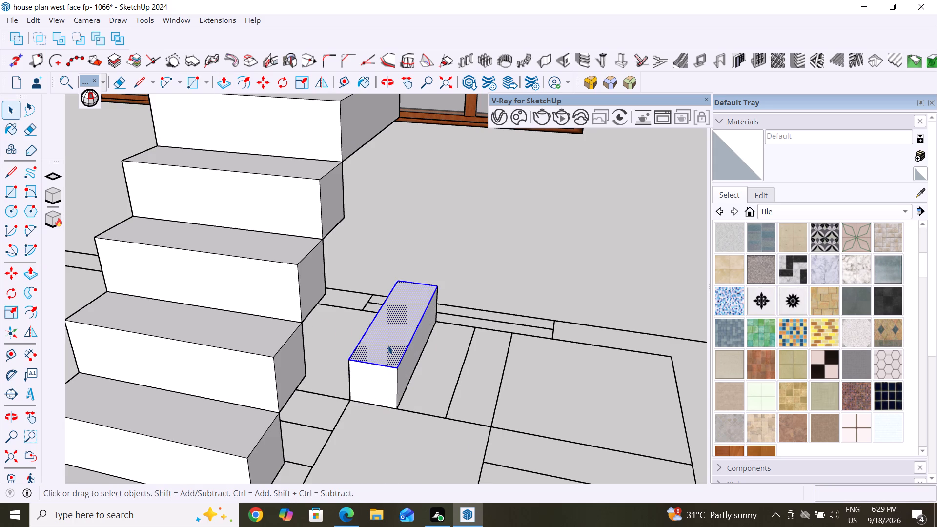
pyautogui.click(388, 345)
pyautogui.rightClick(388, 345)
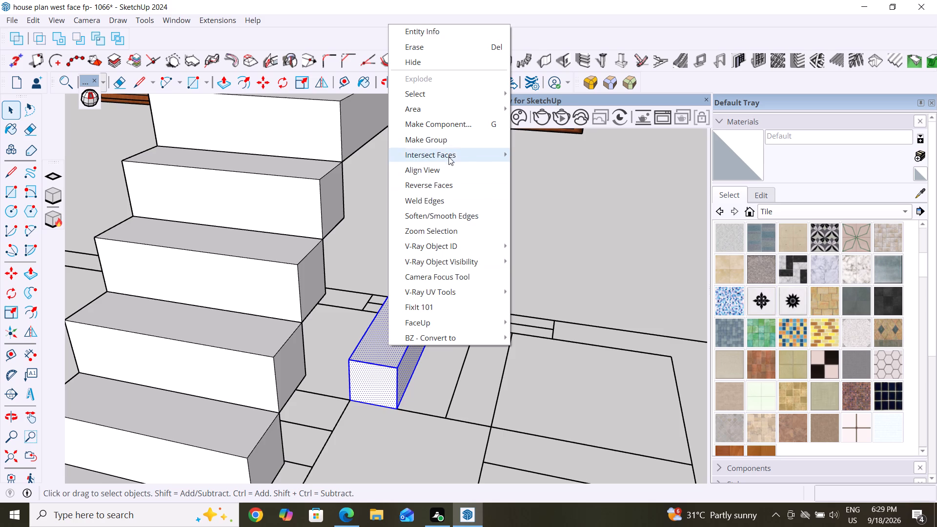
pyautogui.click(451, 140)
# Copy the new step group twice corner to corner, each copy one tread further along and one riser higher.
pyautogui.press('m')
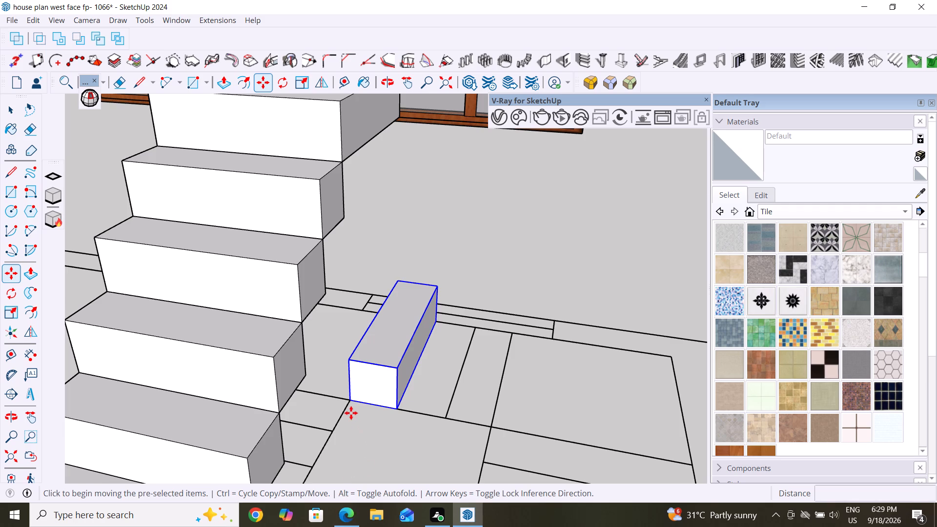
pyautogui.click(347, 404)
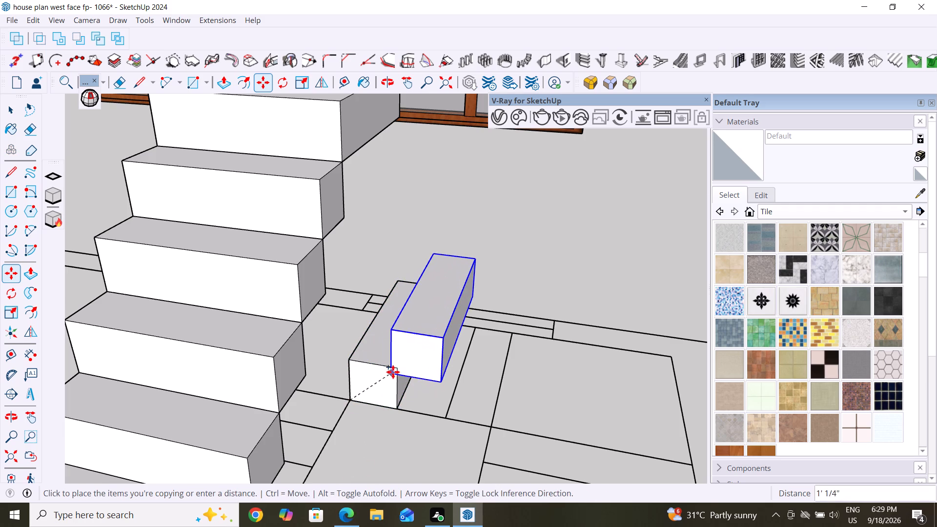
pyautogui.click(396, 368)
pyautogui.click(396, 367)
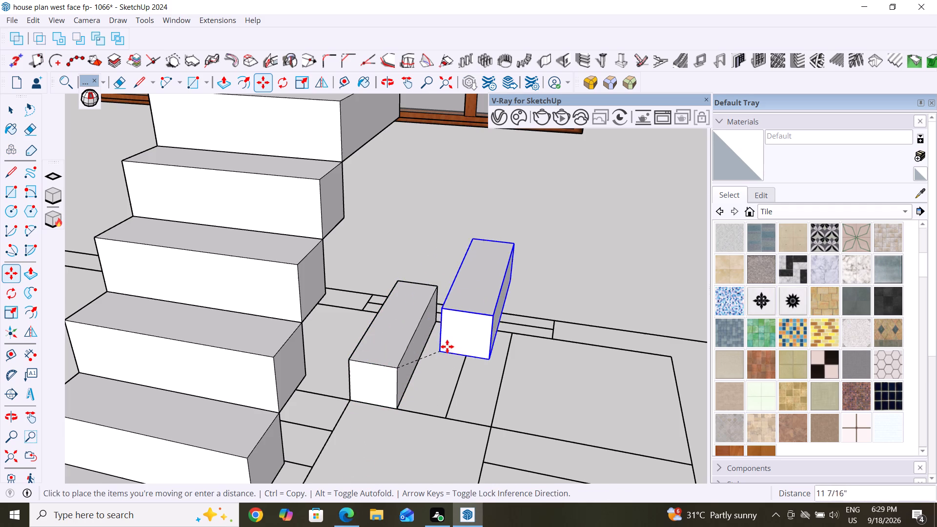
pyautogui.click(450, 334)
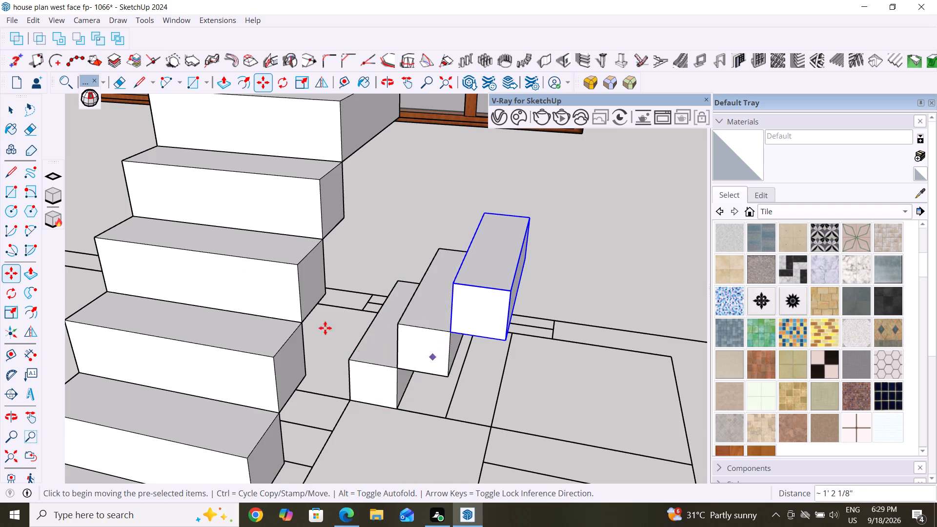
# Select the three new step groups and move them 5' straight up to the landing's top corner.
pyautogui.click(11, 113)
pyautogui.click(373, 379)
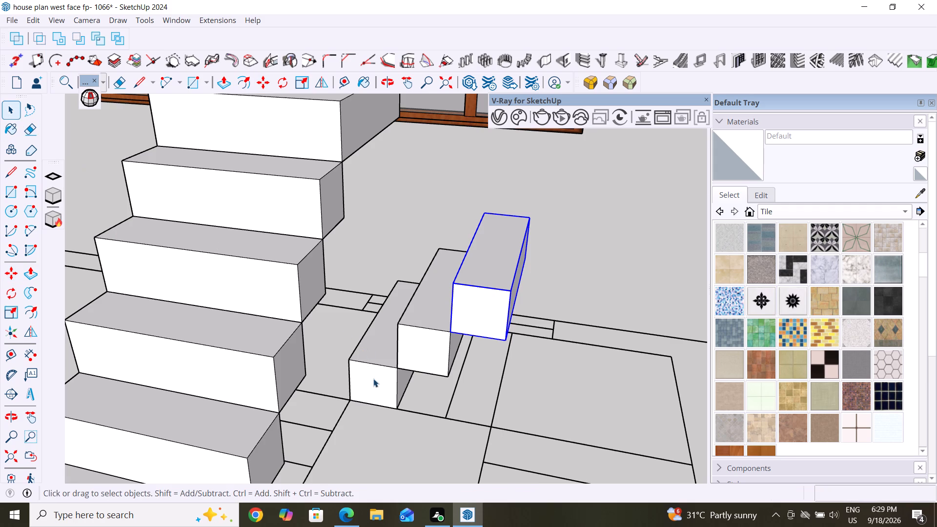
pyautogui.keyDown('ctrl'); pyautogui.click(434, 349); pyautogui.keyUp('ctrl')
pyautogui.keyDown('ctrl'); pyautogui.click(477, 312); pyautogui.keyUp('ctrl')
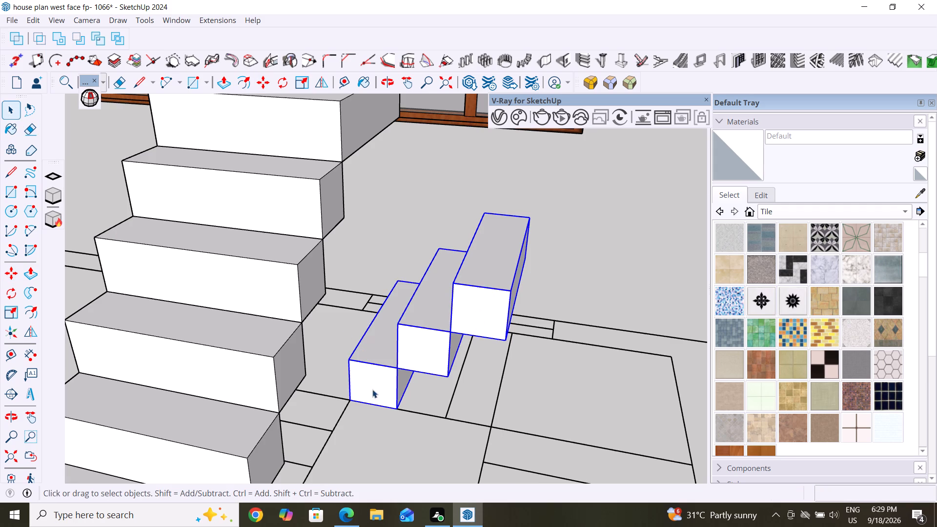
pyautogui.scroll(-6, 403, 366)
pyautogui.moveTo(407, 402); pyautogui.dragTo(505, 385, button='middle')
pyautogui.moveTo(497, 384); pyautogui.dragTo(494, 384, button='middle')
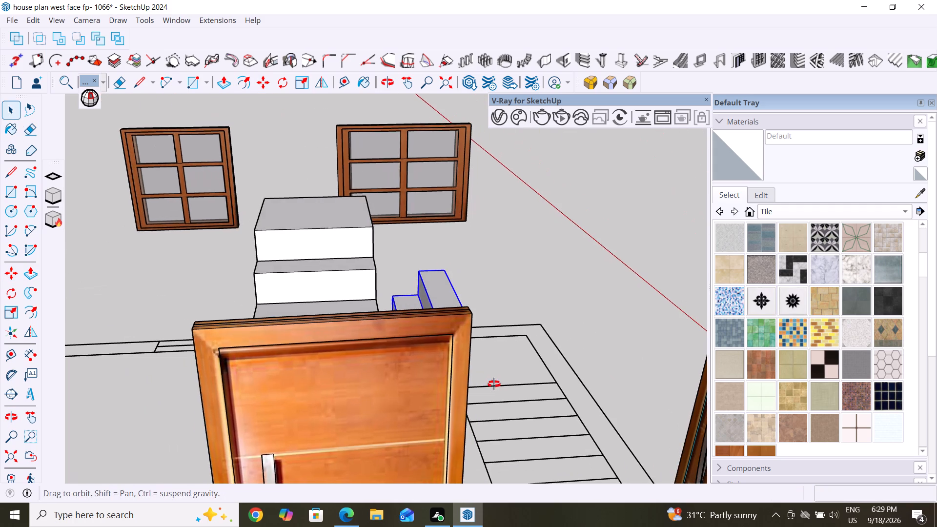
pyautogui.moveTo(494, 384); pyautogui.dragTo(370, 382, button='middle')
pyautogui.press('m')
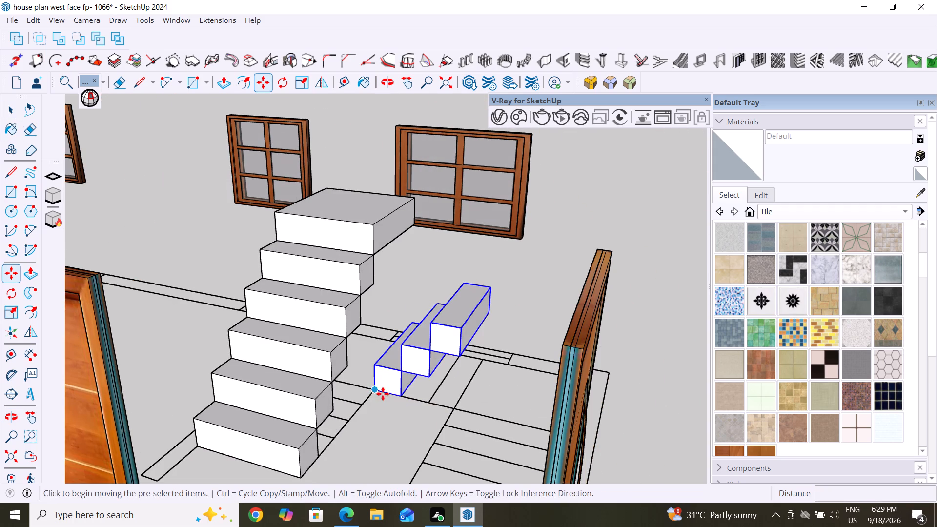
pyautogui.click(375, 390)
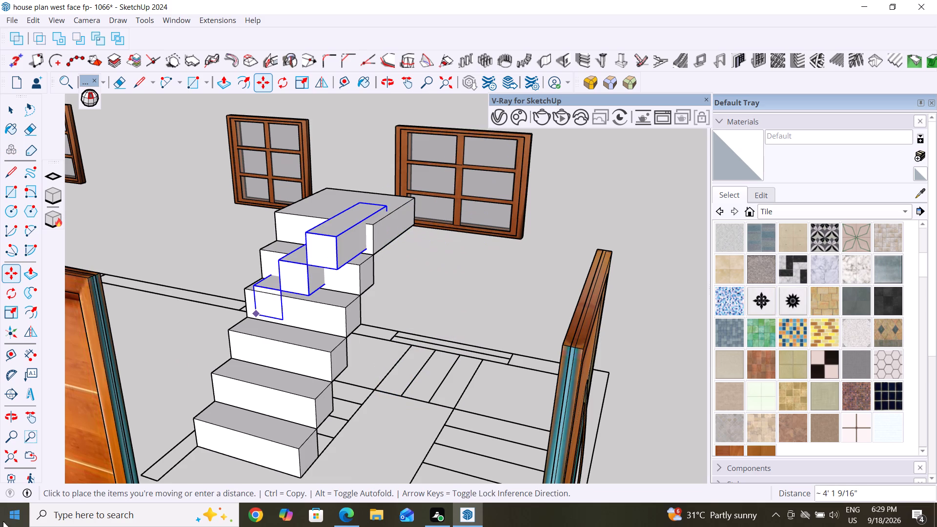
pyautogui.click(370, 227)
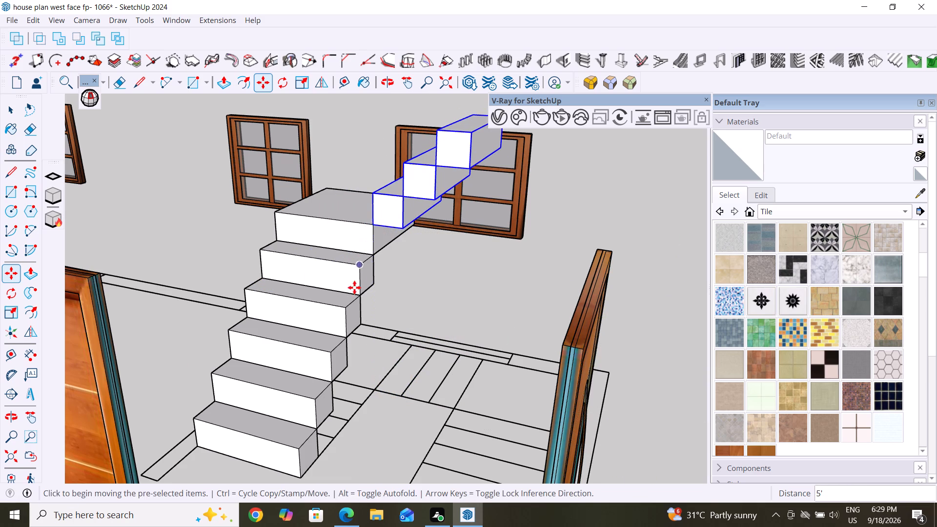
# Examine the three raised steps from above against the landing and the plan's remaining treads.
pyautogui.scroll(-5, 354, 287)
pyautogui.moveTo(405, 308); pyautogui.dragTo(227, 509, button='middle')
pyautogui.moveTo(447, 371); pyautogui.dragTo(252, 401, button='middle')
pyautogui.moveTo(393, 385); pyautogui.dragTo(279, 392, button='middle')
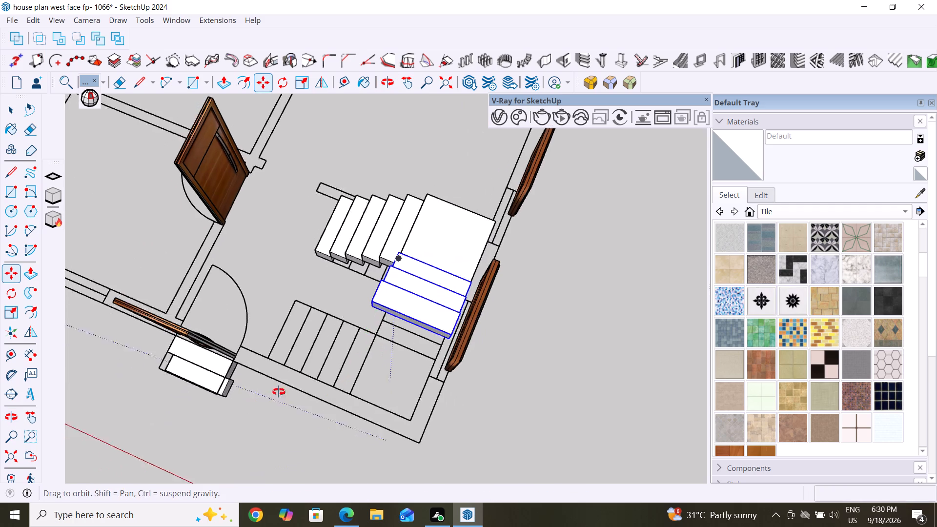
pyautogui.moveTo(279, 392); pyautogui.dragTo(94, 376, button='middle')
pyautogui.moveTo(281, 352); pyautogui.dragTo(303, 357, button='middle')
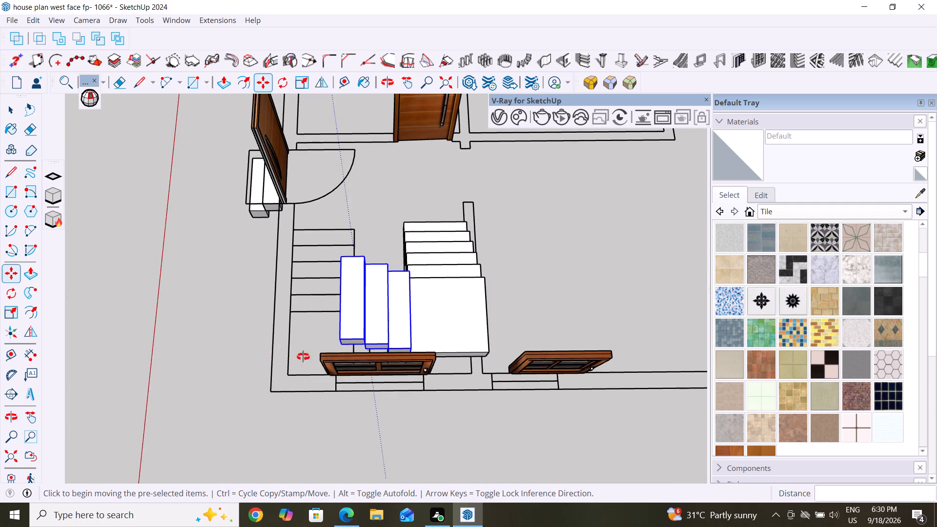
# Draw a 3' by 3' rectangle over the plan's second corner landing, just past the three middle treads.
pyautogui.moveTo(303, 357); pyautogui.dragTo(383, 339, button='middle')
pyautogui.moveTo(361, 365); pyautogui.dragTo(773, 310, button='middle')
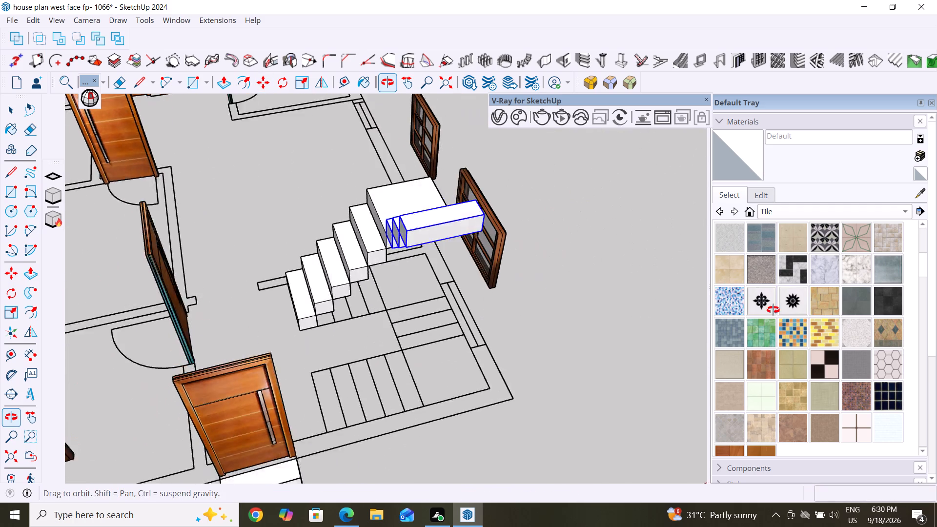
pyautogui.moveTo(773, 310); pyautogui.dragTo(774, 311, button='middle')
pyautogui.moveTo(385, 278); pyautogui.dragTo(544, 325, button='middle')
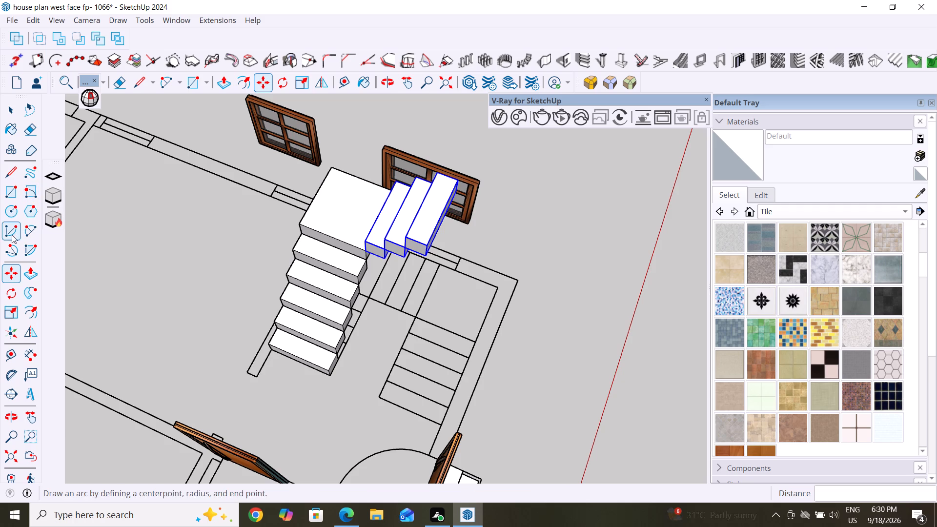
pyautogui.click(12, 192)
pyautogui.scroll(2, 471, 367)
pyautogui.moveTo(469, 349); pyautogui.dragTo(507, 272, button='middle')
pyautogui.click(423, 278)
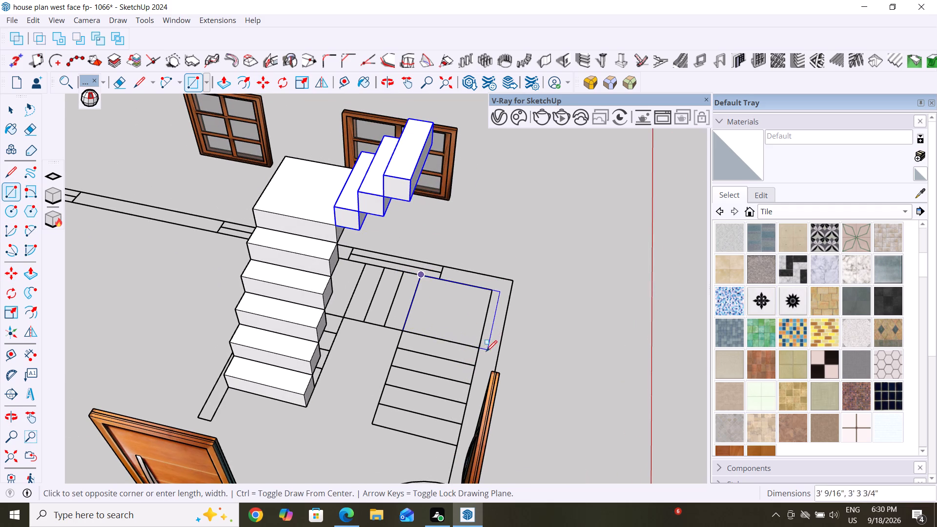
pyautogui.click(478, 347)
# Extrude the second landing's rectangle 10" upward and make the whole block a group.
pyautogui.click(12, 122)
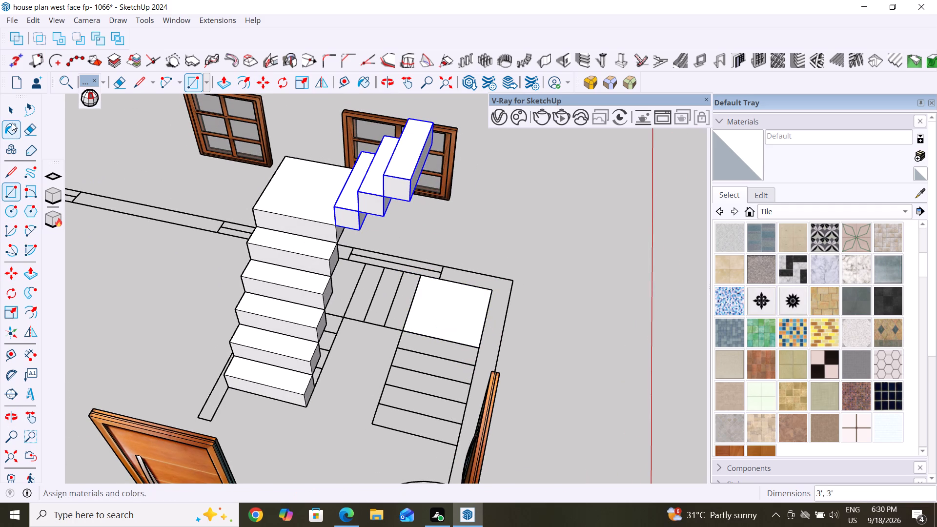
pyautogui.click(13, 116)
pyautogui.click(13, 110)
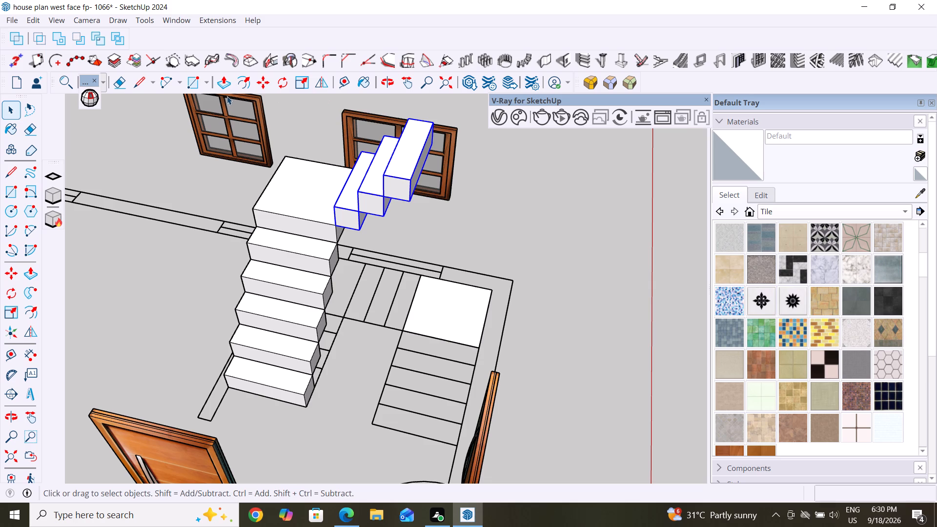
pyautogui.click(220, 84)
pyautogui.click(443, 315)
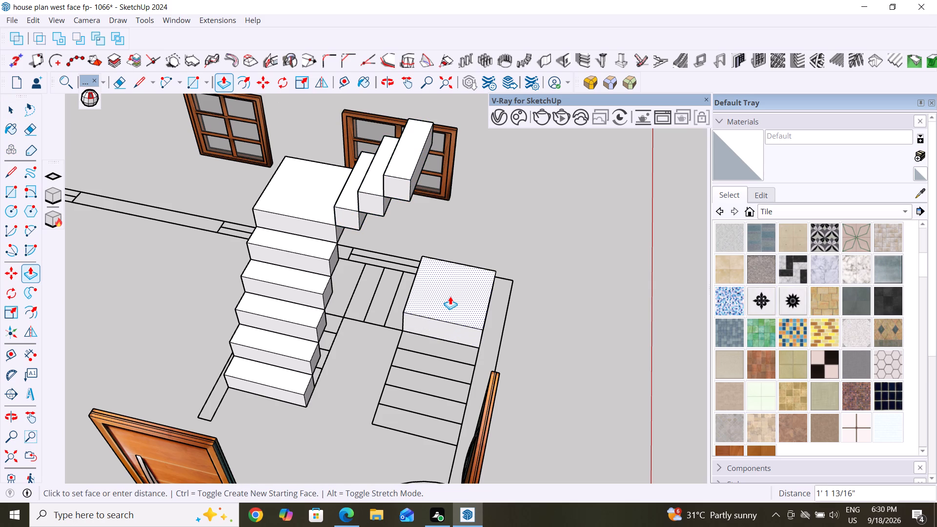
pyautogui.write('10"')
pyautogui.press('Return')
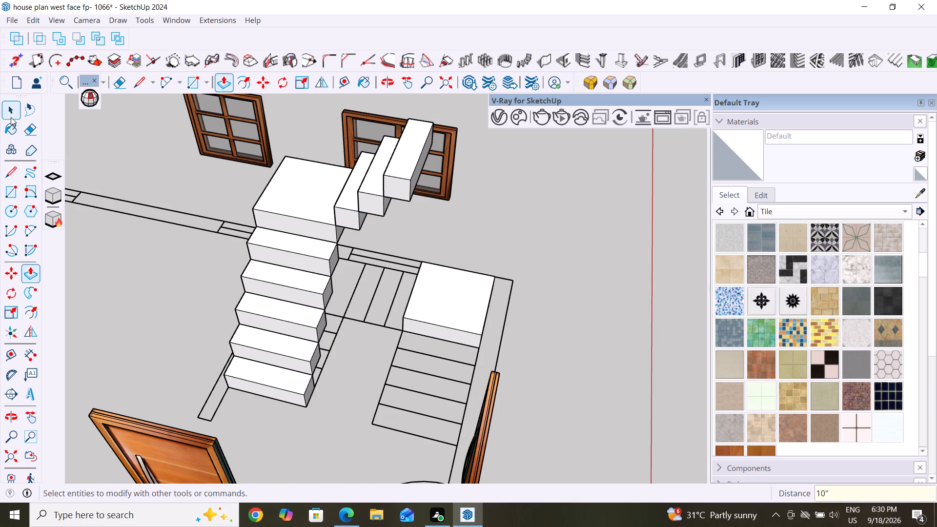
pyautogui.click(11, 117)
pyautogui.tripleClick(456, 301)
pyautogui.click(456, 301)
pyautogui.rightClick(456, 301)
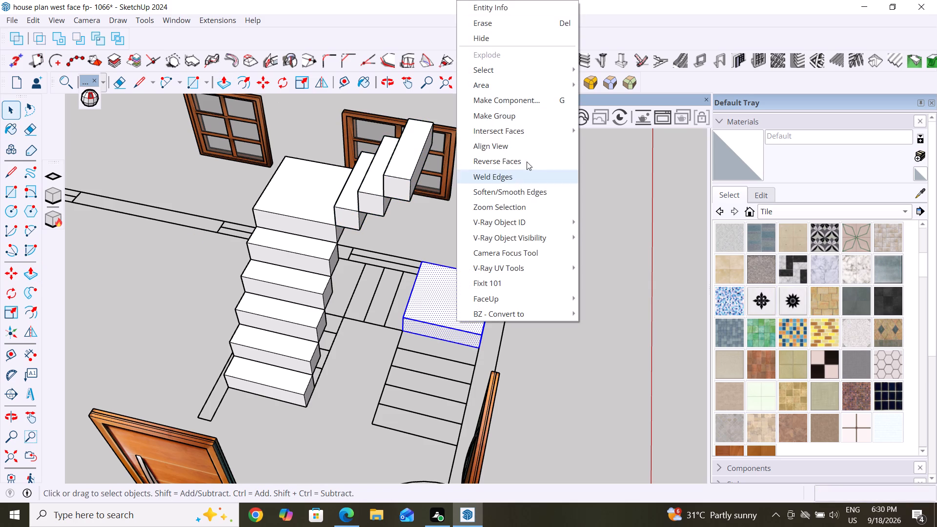
pyautogui.click(532, 122)
# Move the second landing group straight up to the top corner of the highest raised step.
pyautogui.press('m')
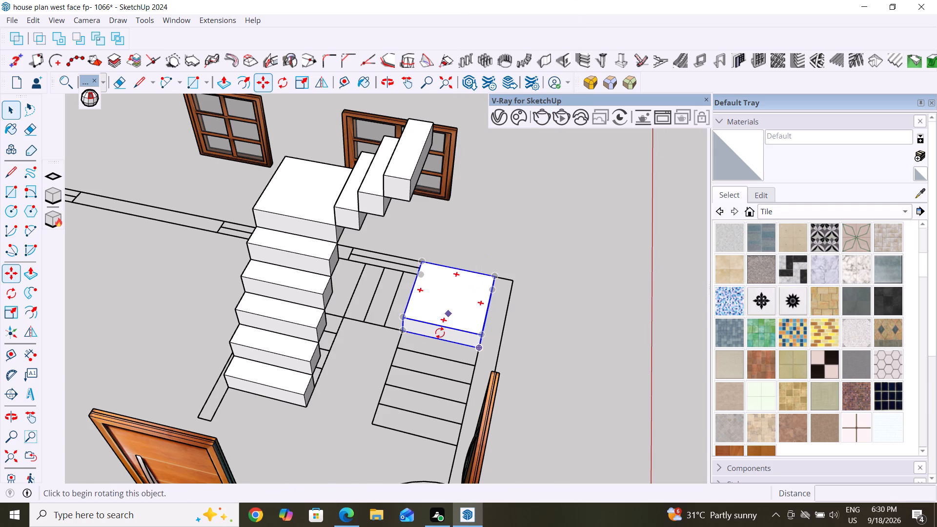
pyautogui.moveTo(429, 351); pyautogui.dragTo(478, 322, button='middle')
pyautogui.click(401, 337)
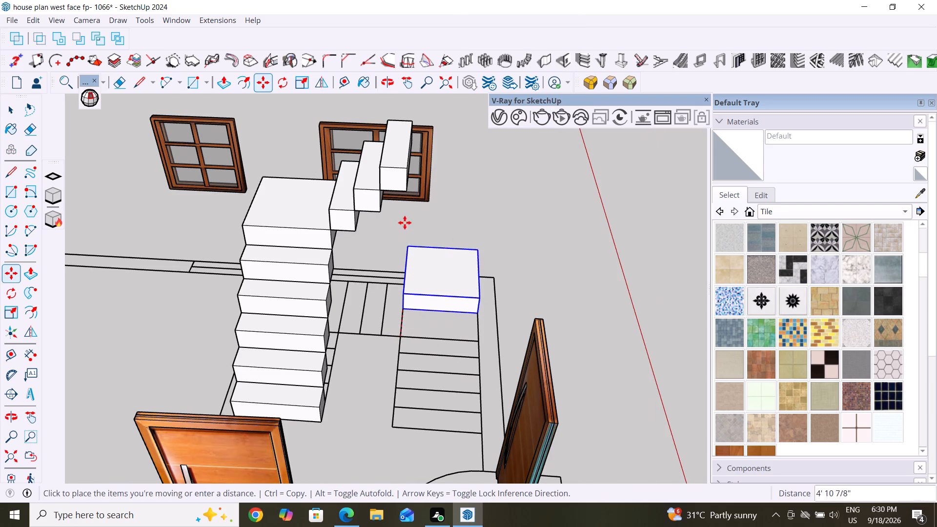
pyautogui.click(401, 170)
# Examine the raised second landing from several sides against the steps below and the plan's remaining treads.
pyautogui.moveTo(480, 337); pyautogui.dragTo(507, 372, button='middle')
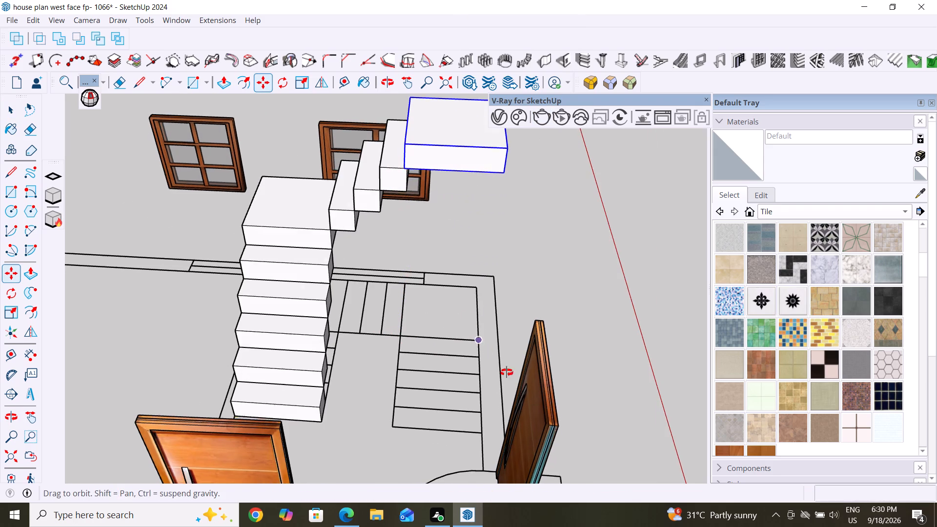
pyautogui.moveTo(507, 372); pyautogui.dragTo(742, 446, button='middle')
pyautogui.moveTo(479, 390); pyautogui.dragTo(681, 367, button='middle')
pyautogui.moveTo(583, 387); pyautogui.dragTo(597, 352, button='middle')
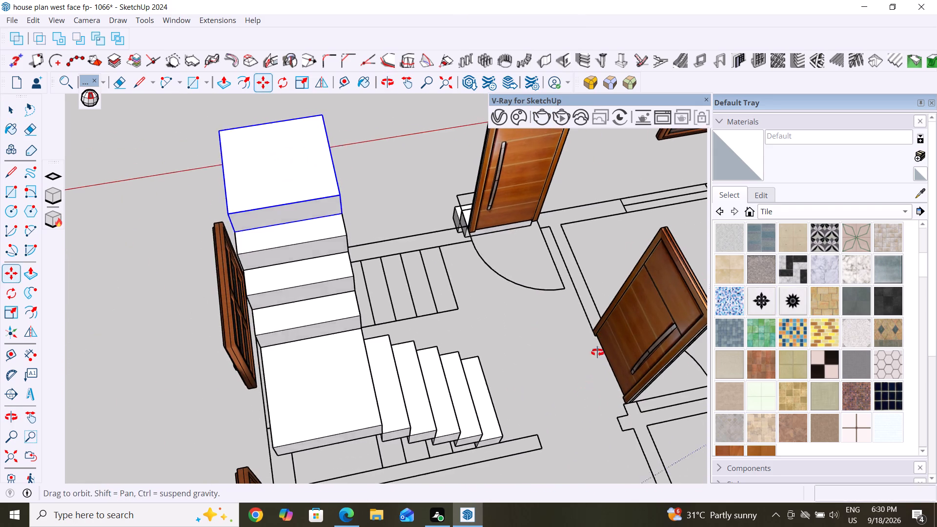
pyautogui.moveTo(597, 352); pyautogui.dragTo(639, 251, button='middle')
pyautogui.moveTo(631, 270); pyautogui.dragTo(346, 315, button='middle')
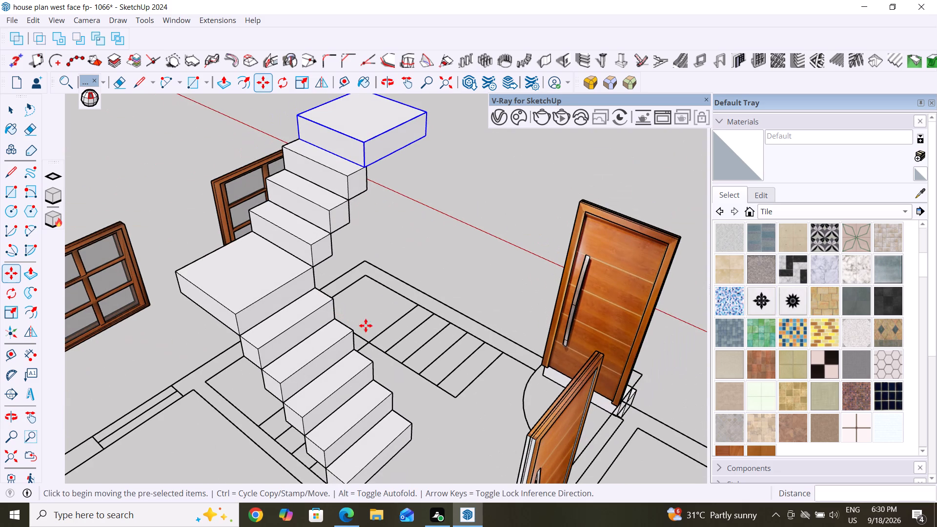
pyautogui.moveTo(371, 218); pyautogui.dragTo(486, 214, button='middle')
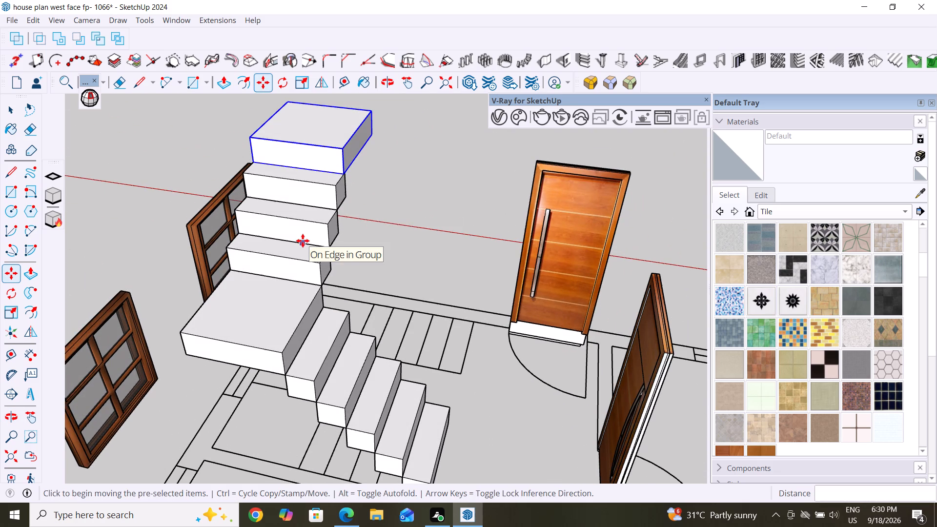
pyautogui.press('Escape')
pyautogui.press('Escape')
pyautogui.press('Escape')
pyautogui.press('Escape')
# Draw a 10" by 3' rectangle over the last flight's first tread in the plan, next to the second landing.
pyautogui.click(12, 107)
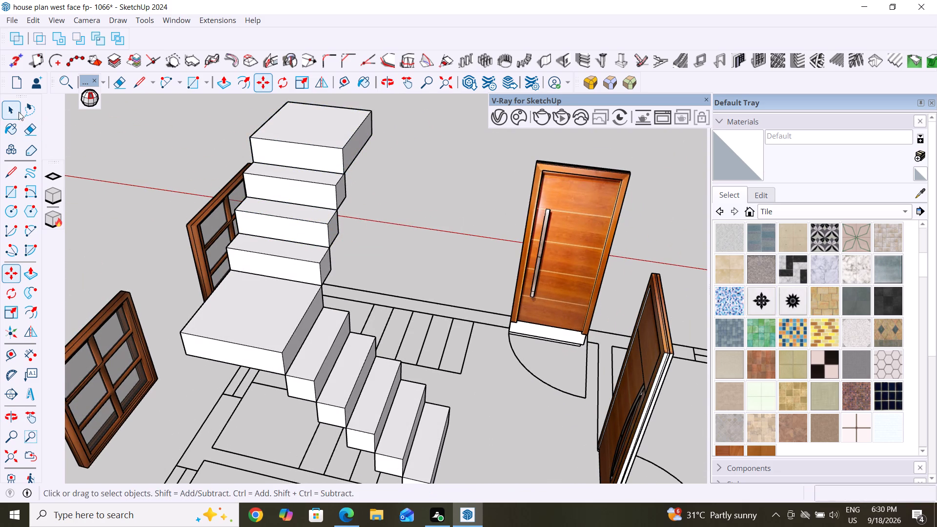
pyautogui.moveTo(466, 364); pyautogui.dragTo(428, 434, button='middle')
pyautogui.moveTo(483, 356); pyautogui.dragTo(607, 402, button='middle')
pyautogui.scroll(4, 363, 314)
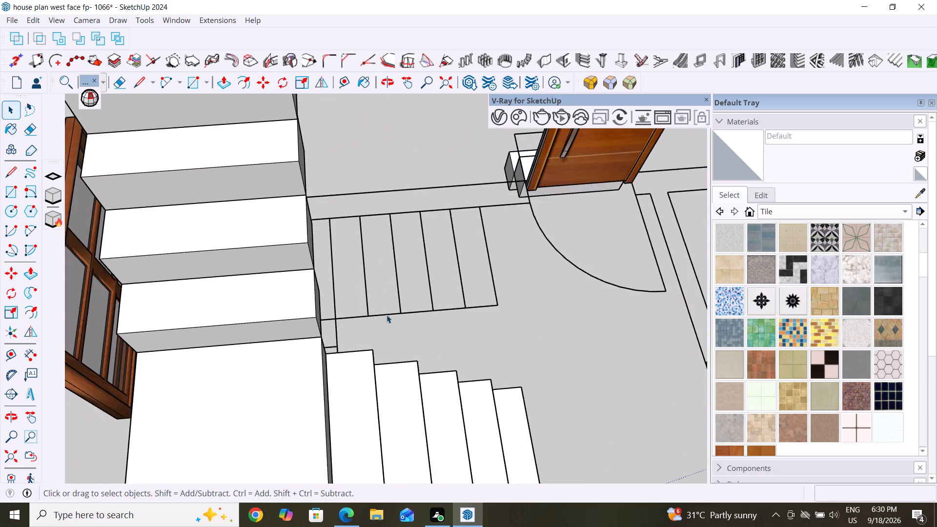
pyautogui.moveTo(388, 315); pyautogui.dragTo(308, 312, button='middle')
pyautogui.scroll(4, 358, 264)
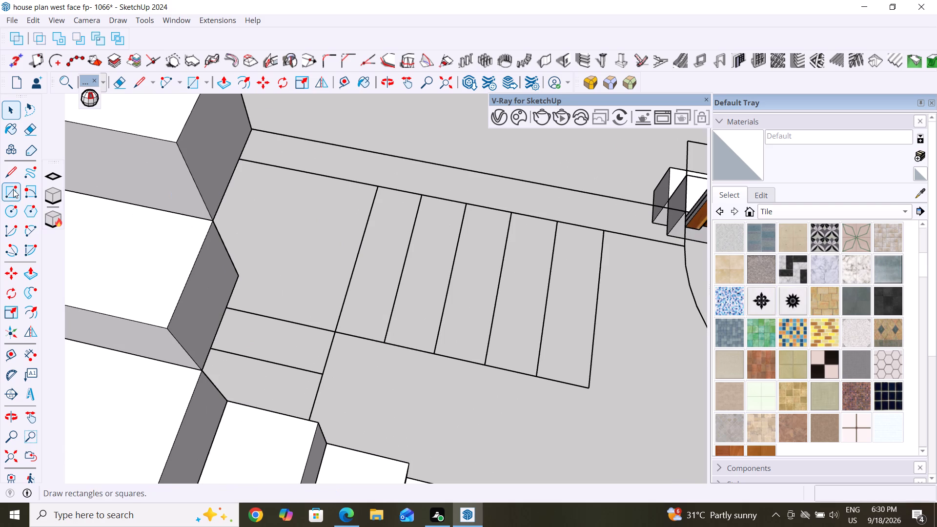
pyautogui.click(13, 189)
pyautogui.click(381, 184)
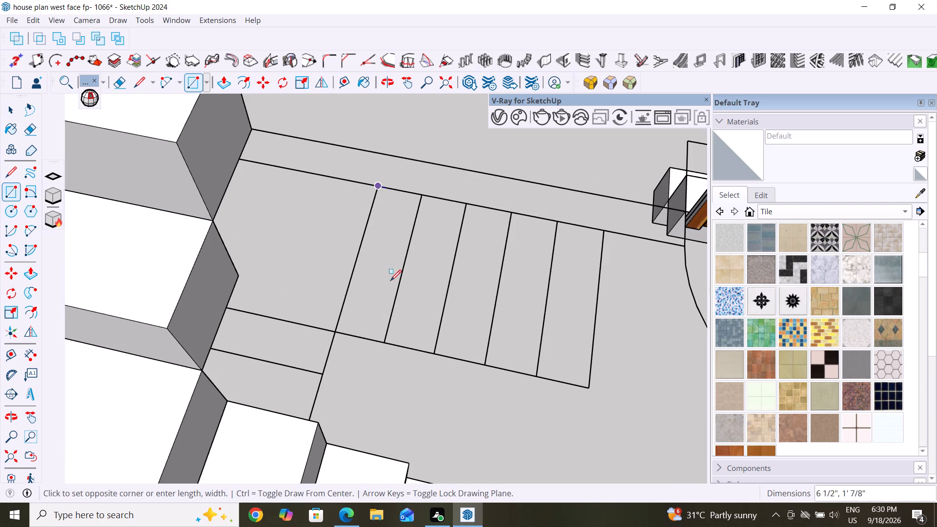
pyautogui.click(385, 344)
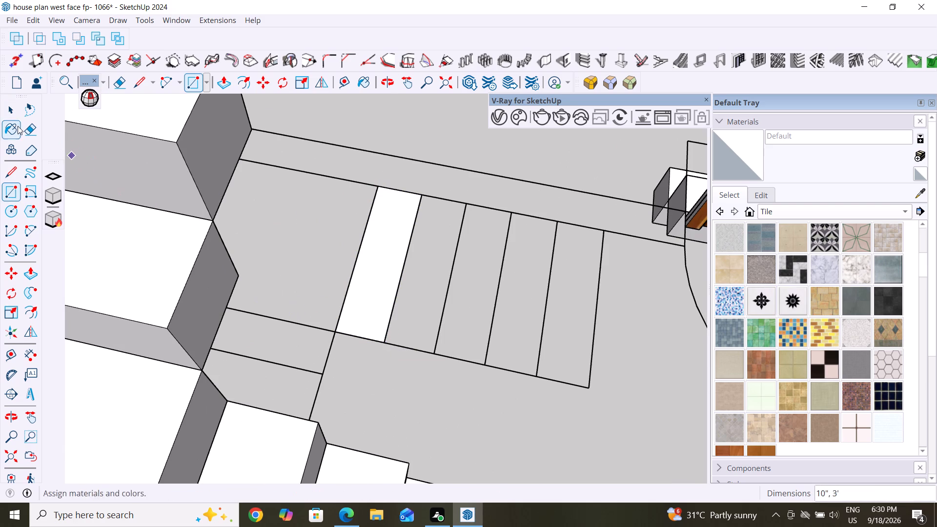
# Extrude the last flight's tread rectangle 10" upward and make the whole block a group.
pyautogui.click(15, 111)
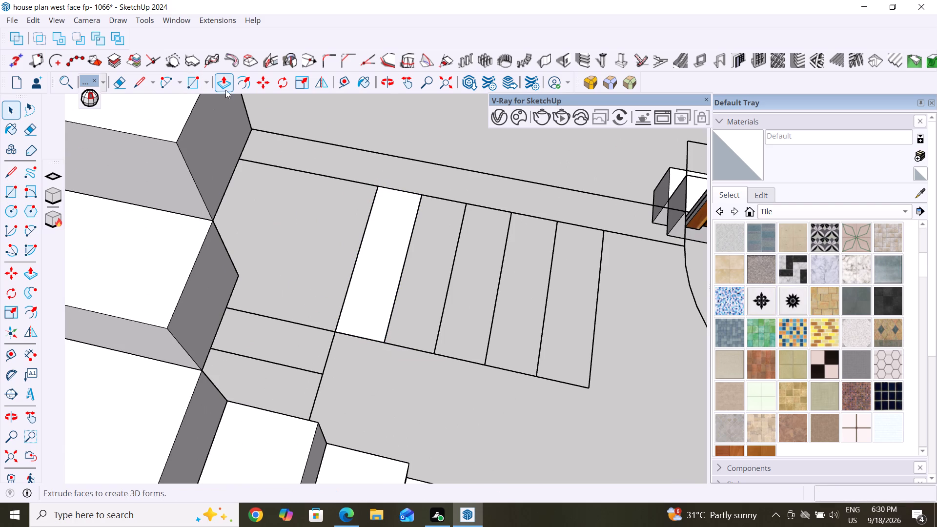
pyautogui.click(224, 86)
pyautogui.click(378, 304)
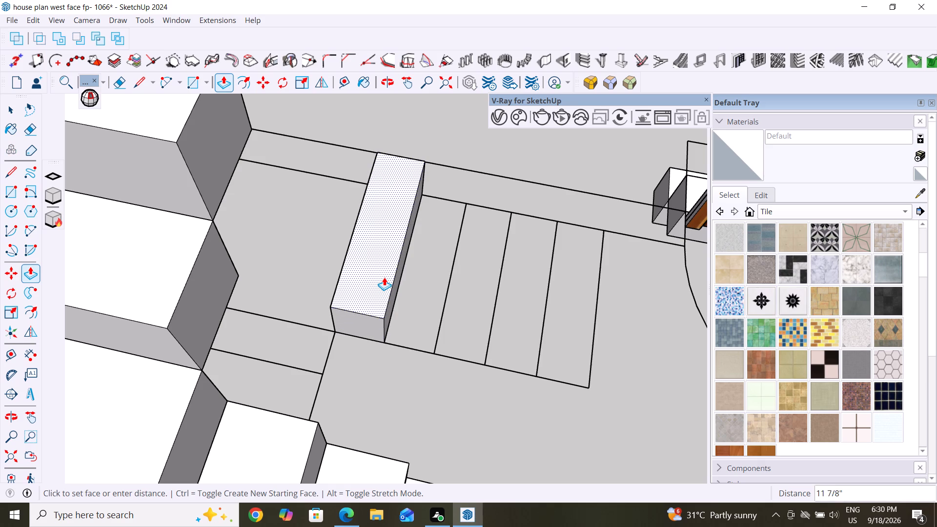
pyautogui.write('10"')
pyautogui.press('Return')
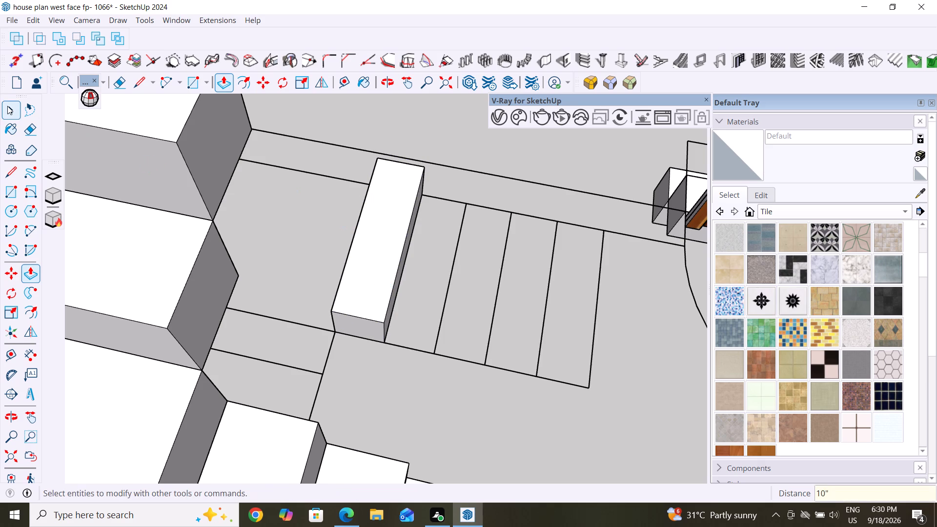
pyautogui.click(7, 106)
pyautogui.tripleClick(383, 204)
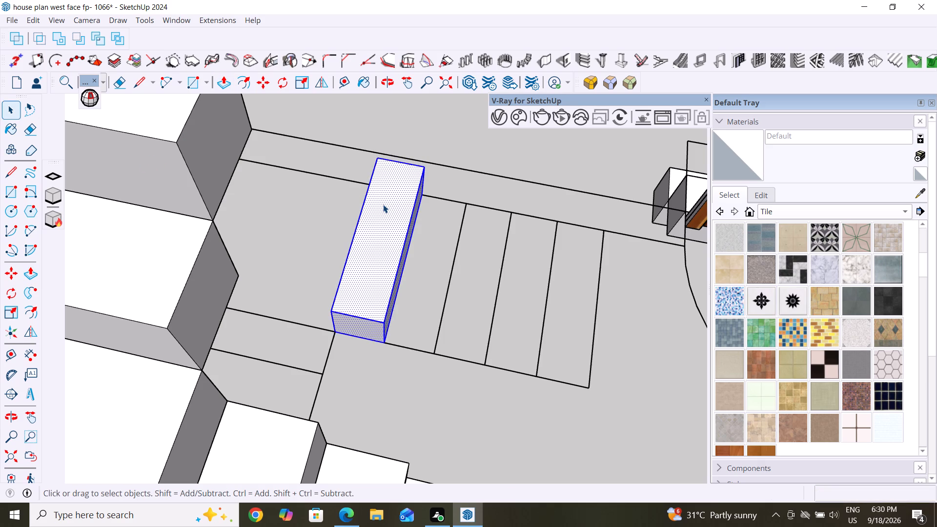
pyautogui.rightClick(383, 204)
pyautogui.click(438, 326)
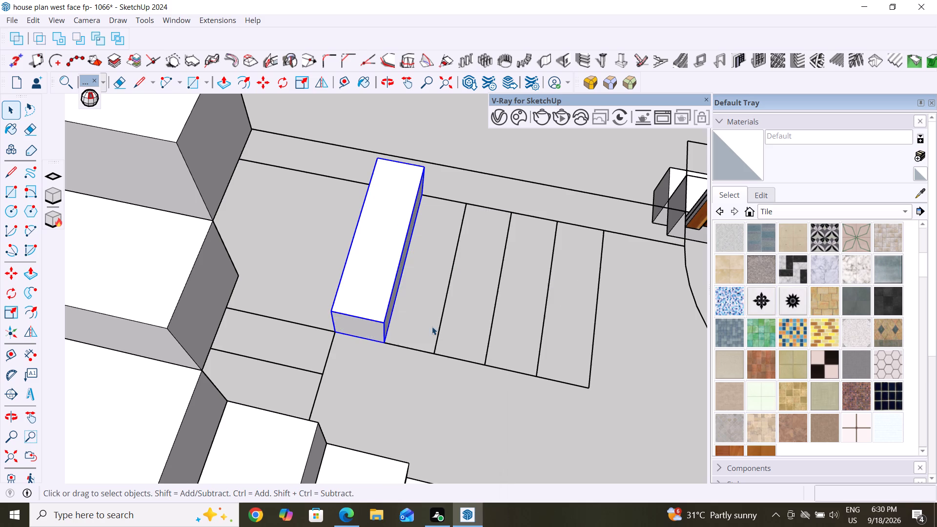
# Copy the last flight's step group four times corner to corner, each copy one tread further along and one riser higher.
pyautogui.moveTo(339, 355); pyautogui.dragTo(388, 237, button='middle')
pyautogui.moveTo(469, 319); pyautogui.dragTo(358, 300, button='middle')
pyautogui.scroll(1, 417, 353)
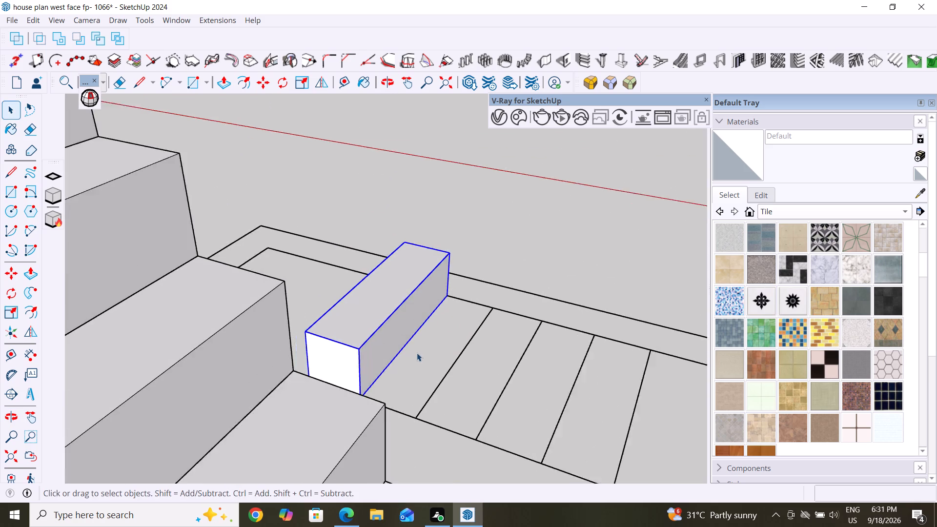
pyautogui.scroll(1, 417, 353)
pyautogui.moveTo(419, 357); pyautogui.dragTo(408, 376, button='middle')
pyautogui.press('m')
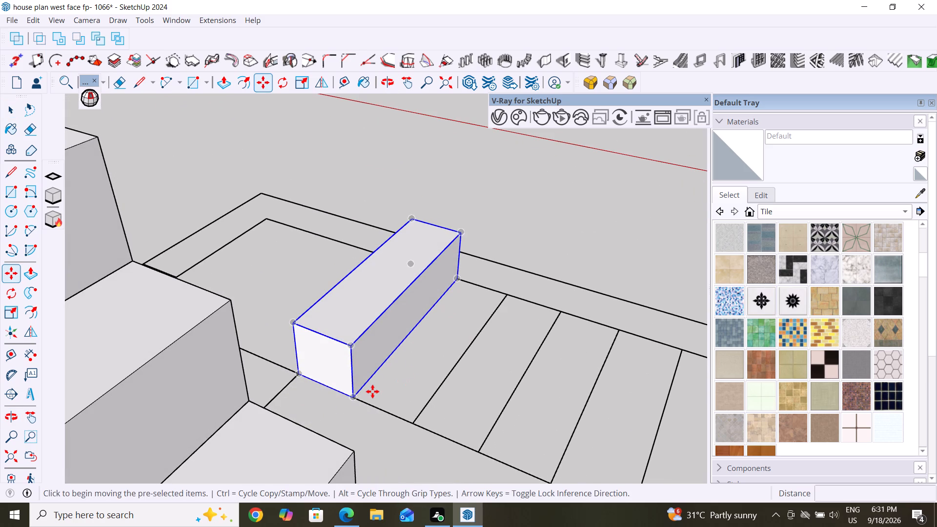
pyautogui.click(303, 376)
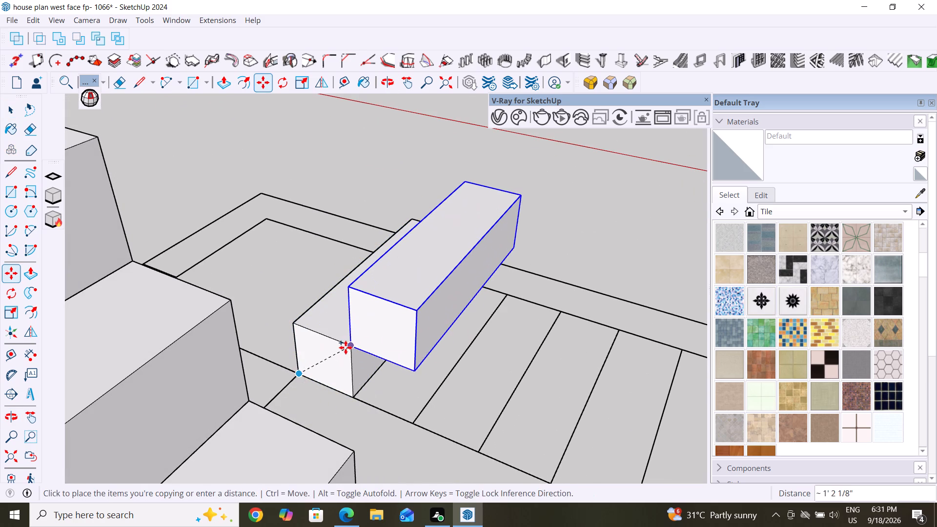
pyautogui.click(346, 347)
pyautogui.keyDown('ctrl'); pyautogui.click(352, 348); pyautogui.keyUp('ctrl')
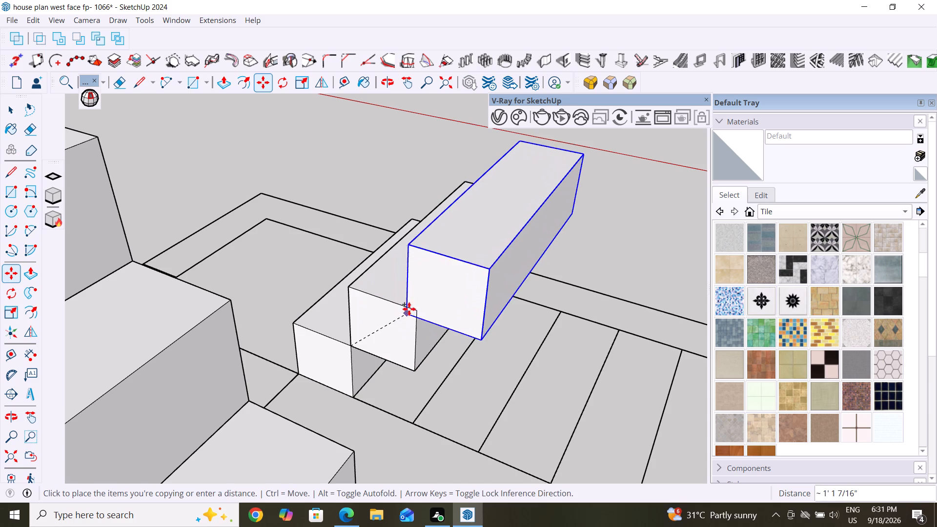
pyautogui.click(418, 308)
pyautogui.click(419, 311)
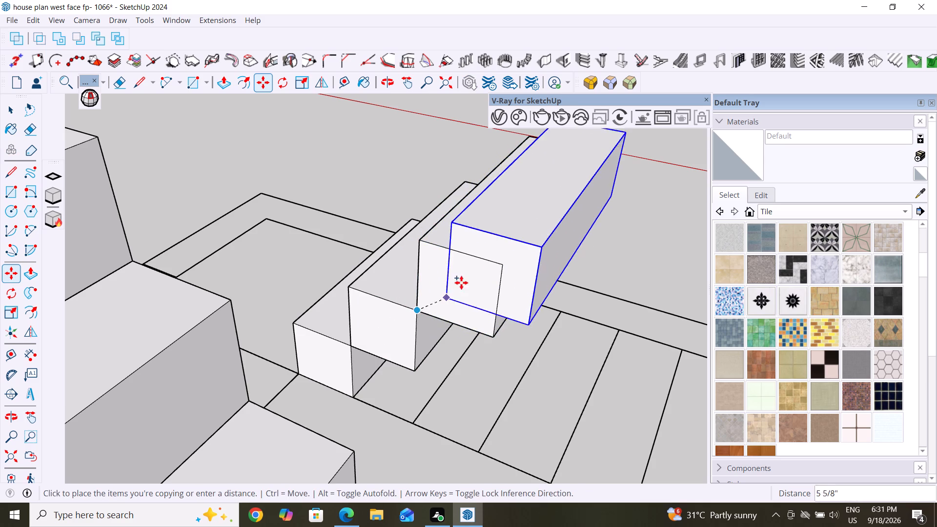
pyautogui.click(506, 270)
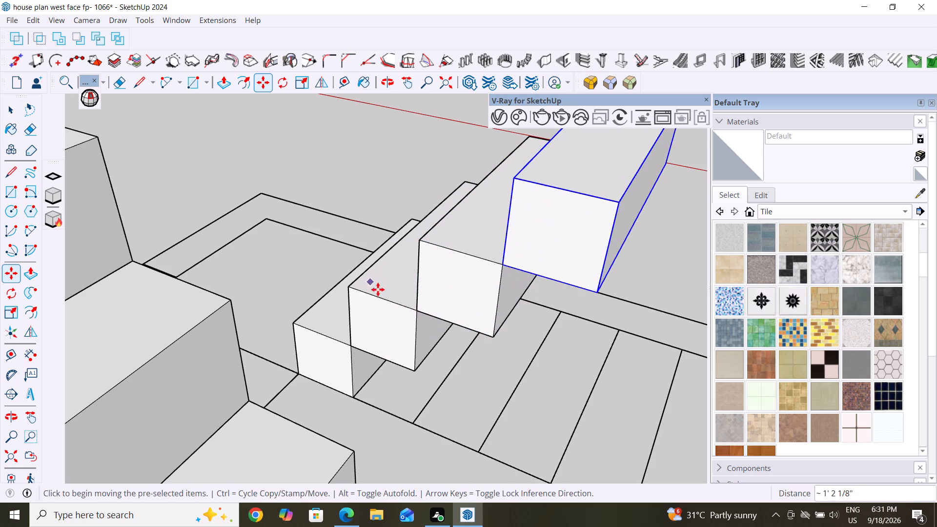
pyautogui.scroll(-1, 377, 288)
pyautogui.moveTo(378, 289); pyautogui.dragTo(459, 356, button='middle')
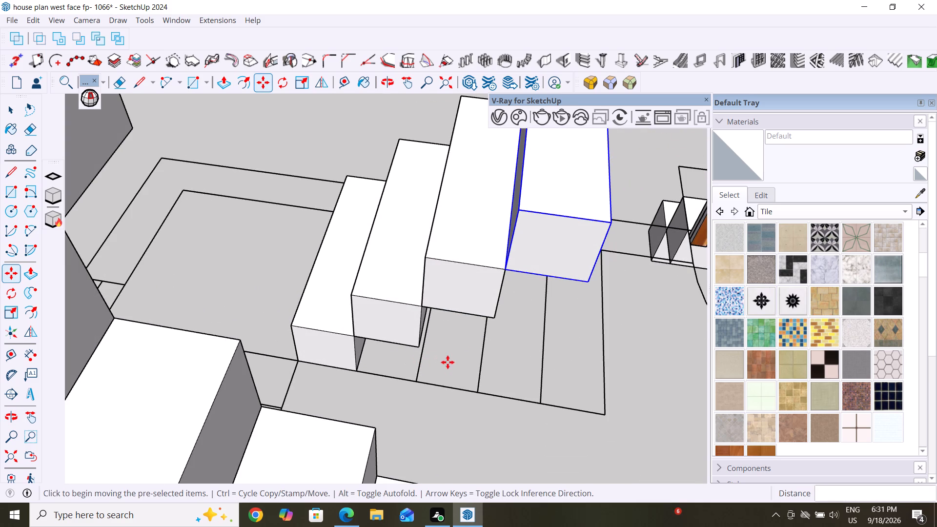
pyautogui.moveTo(516, 336); pyautogui.dragTo(444, 301, button='middle')
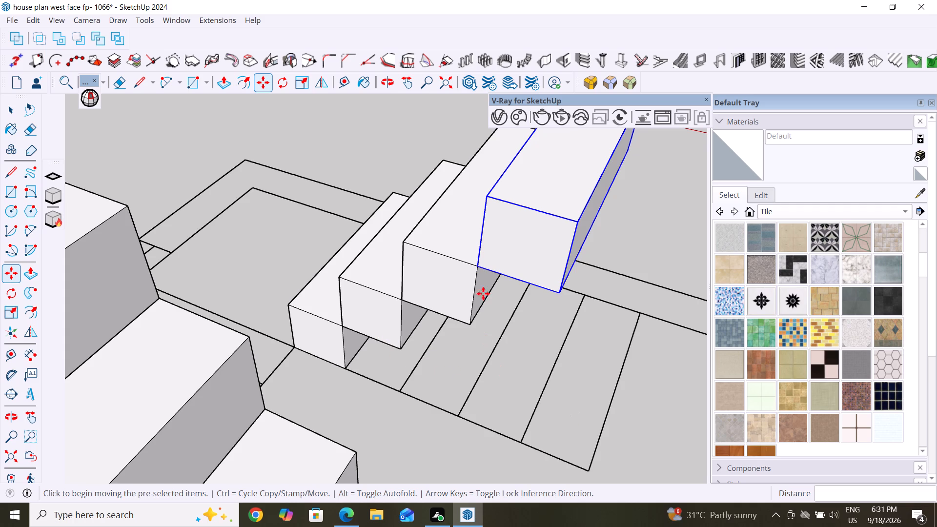
pyautogui.click(473, 268)
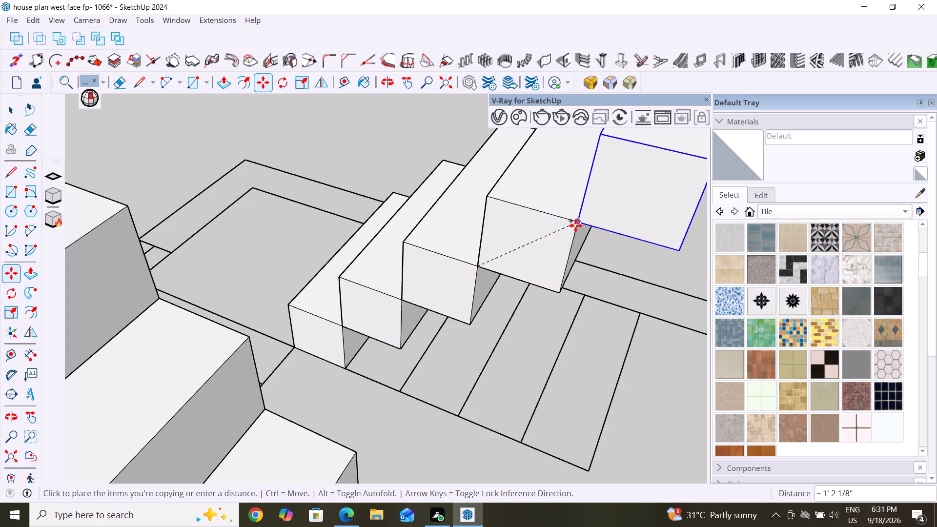
pyautogui.click(571, 224)
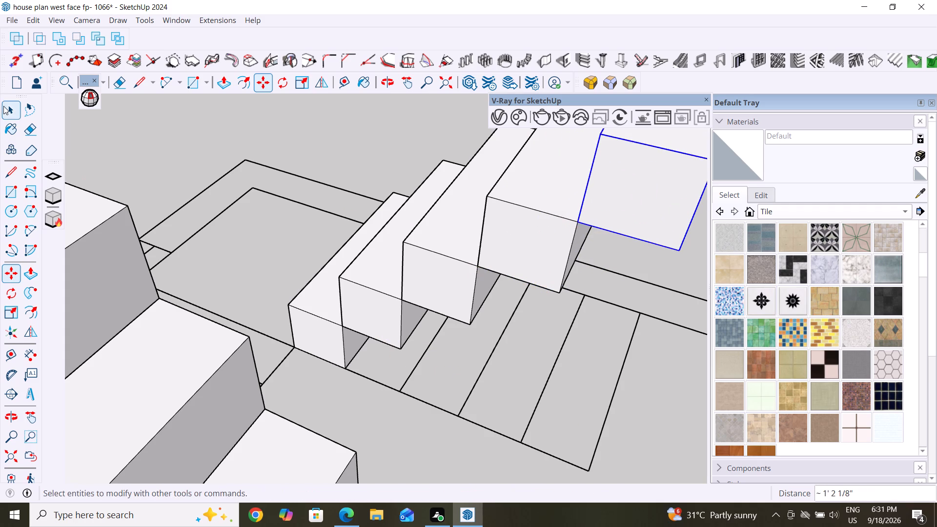
# Move the last flight's five step groups 8' 4" straight up from the plan, with the first step against the second landing's top edge.
pyautogui.click(7, 111)
pyautogui.scroll(-5, 271, 163)
pyautogui.moveTo(276, 169); pyautogui.dragTo(466, 302, button='middle')
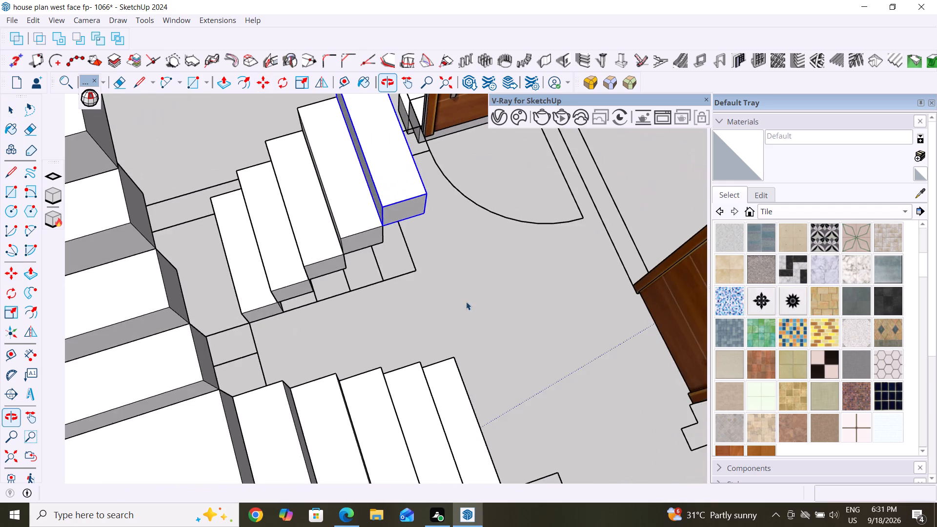
pyautogui.moveTo(466, 302); pyautogui.dragTo(17, 219, button='middle')
pyautogui.moveTo(682, 280); pyautogui.dragTo(288, 188, button='middle')
pyautogui.scroll(-4, 297, 189)
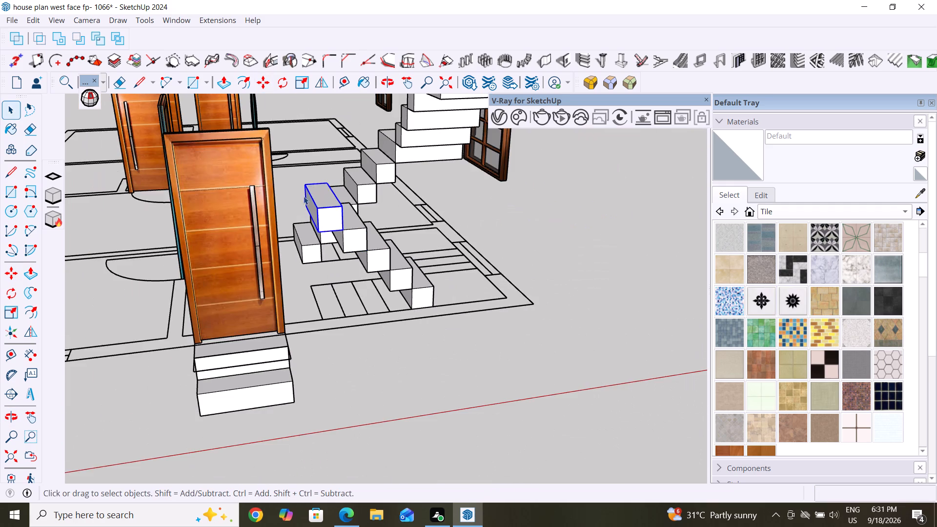
pyautogui.moveTo(391, 262); pyautogui.dragTo(381, 228, button='middle')
pyautogui.press('Escape')
pyautogui.press('Escape')
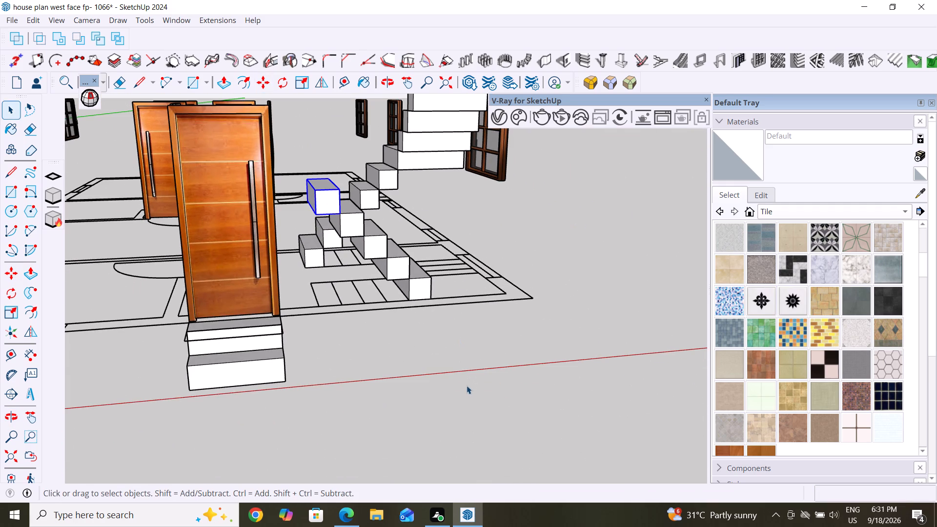
pyautogui.press('Escape')
pyautogui.click(424, 287)
pyautogui.keyDown('ctrl'); pyautogui.click(405, 273); pyautogui.keyUp('ctrl')
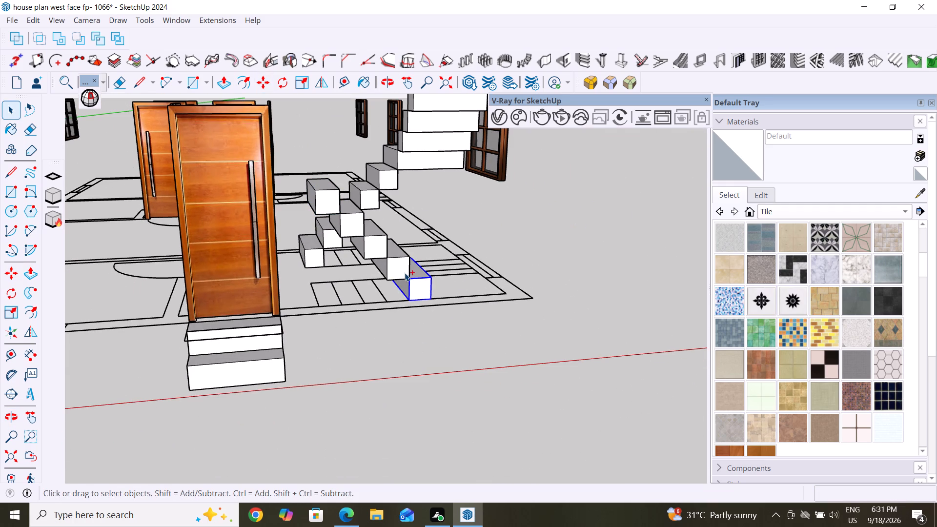
pyautogui.keyDown('ctrl'); pyautogui.click(373, 248); pyautogui.keyUp('ctrl')
pyautogui.keyDown('ctrl'); pyautogui.click(355, 229); pyautogui.keyUp('ctrl')
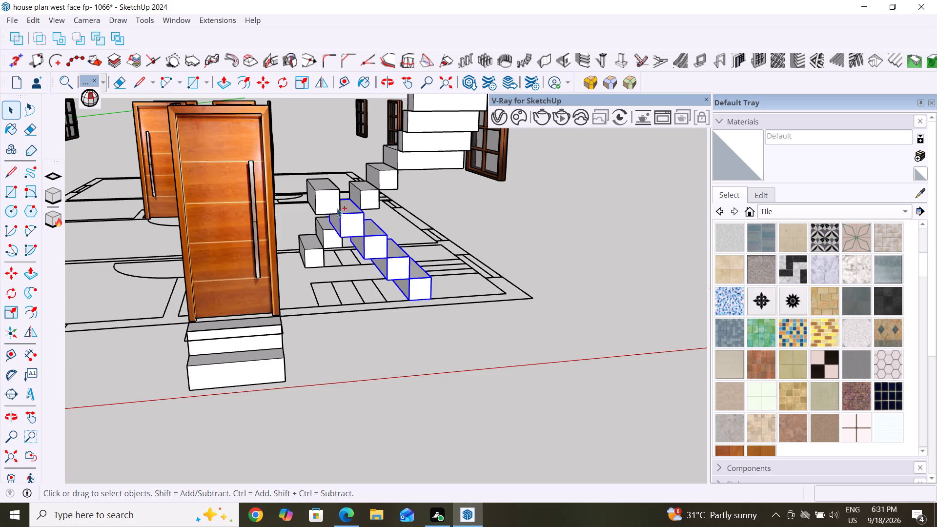
pyautogui.keyDown('ctrl'); pyautogui.click(325, 203); pyautogui.keyUp('ctrl')
pyautogui.press('m')
pyautogui.moveTo(456, 321); pyautogui.dragTo(386, 371, button='middle')
pyautogui.scroll(-5, 384, 371)
pyautogui.click(377, 355)
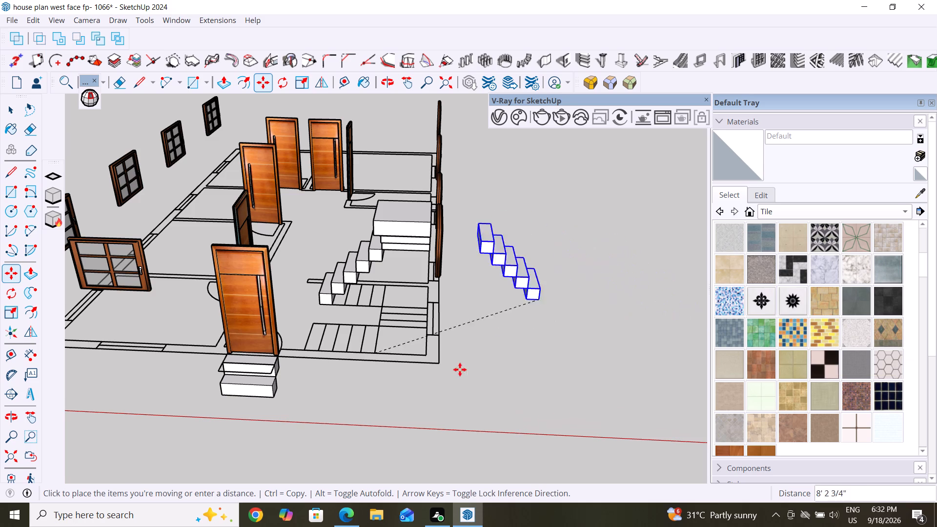
pyautogui.scroll(-4, 458, 374)
pyautogui.moveTo(488, 374); pyautogui.dragTo(437, 482, button='middle')
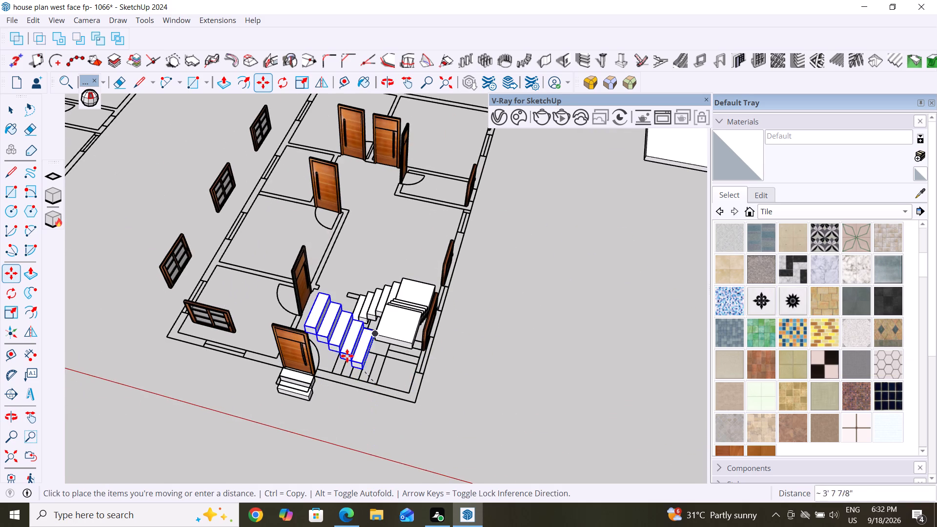
pyautogui.moveTo(375, 336); pyautogui.dragTo(459, 275, button='middle')
pyautogui.scroll(3, 407, 312)
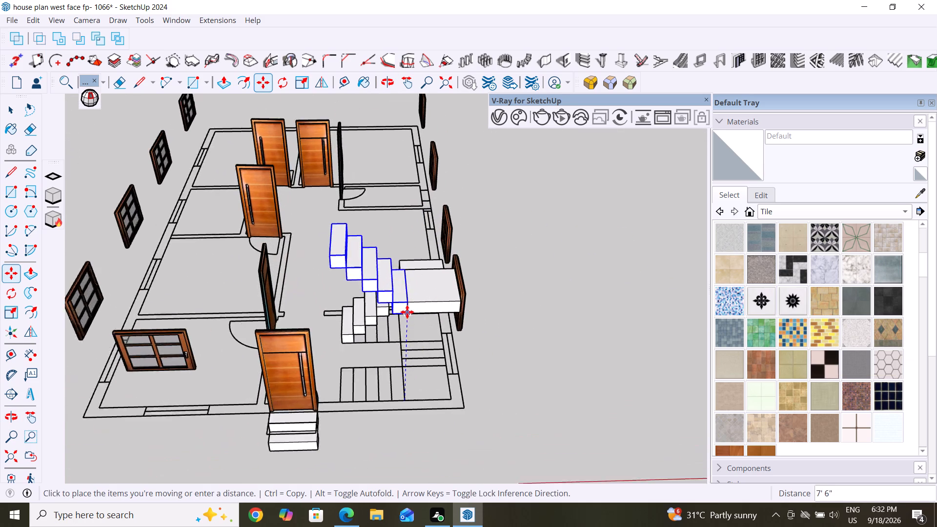
pyautogui.scroll(2, 407, 312)
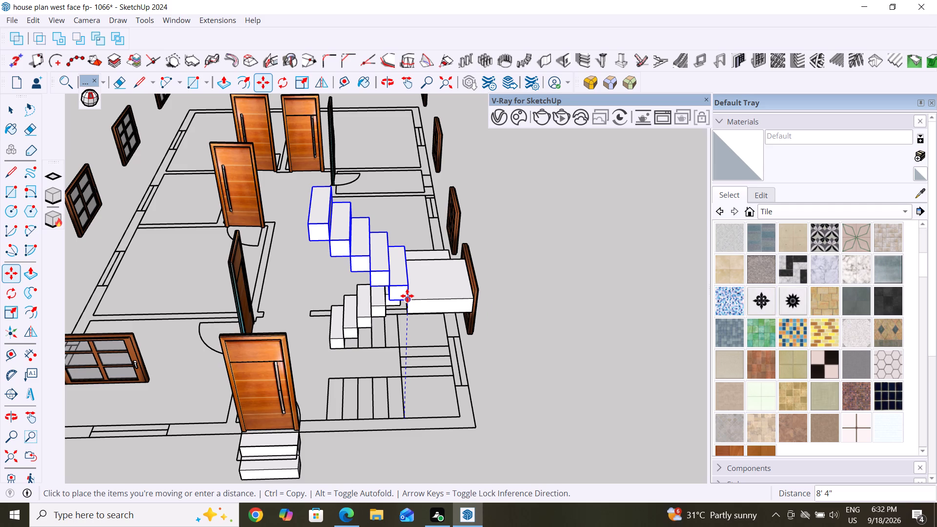
pyautogui.click(407, 296)
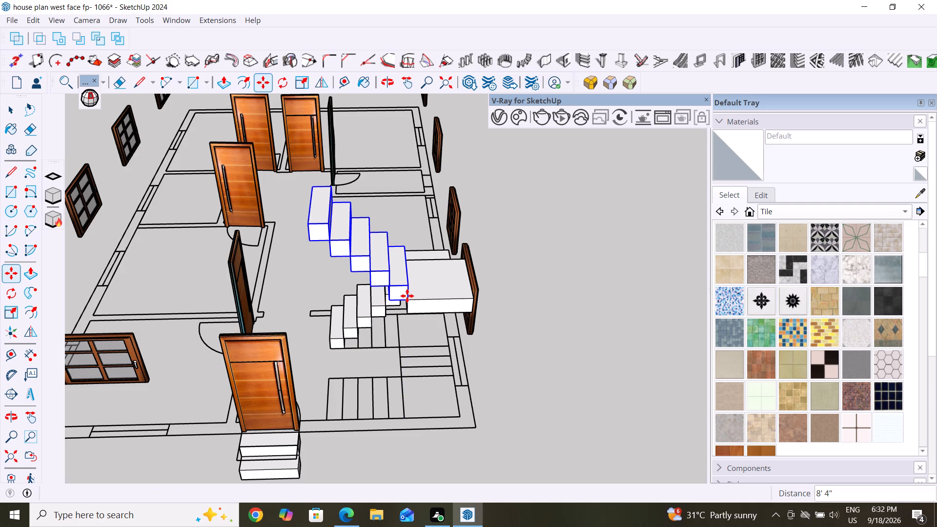
# Examine the staircase from several sides, checking how the raised last flight meets the second landing and the steps below.
pyautogui.moveTo(544, 316); pyautogui.dragTo(323, 361, button='middle')
pyautogui.scroll(-5, 371, 339)
pyautogui.moveTo(570, 362); pyautogui.dragTo(218, 335, button='middle')
pyautogui.moveTo(379, 298); pyautogui.dragTo(230, 260, button='middle')
pyautogui.scroll(-6, 246, 177)
pyautogui.moveTo(395, 249); pyautogui.dragTo(224, 238, button='middle')
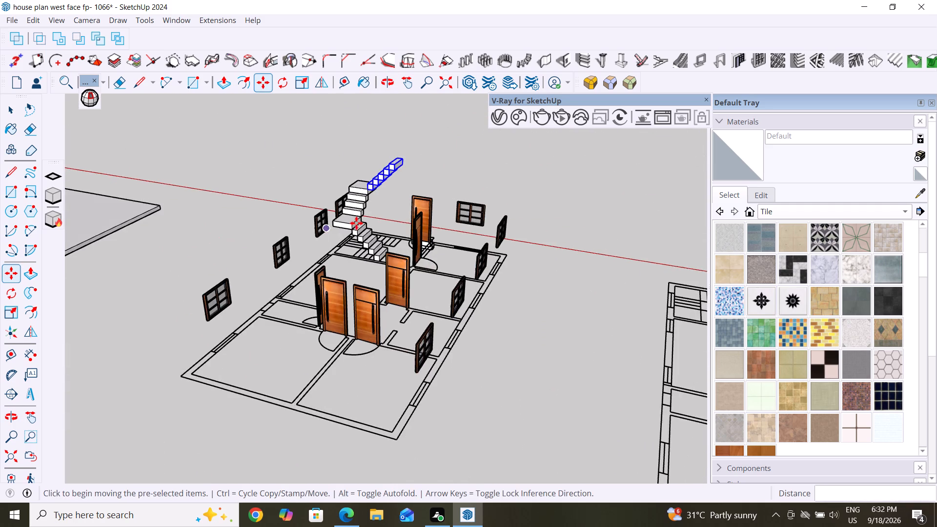
pyautogui.scroll(4, 356, 223)
pyautogui.scroll(4, 427, 266)
pyautogui.scroll(-4, 276, 284)
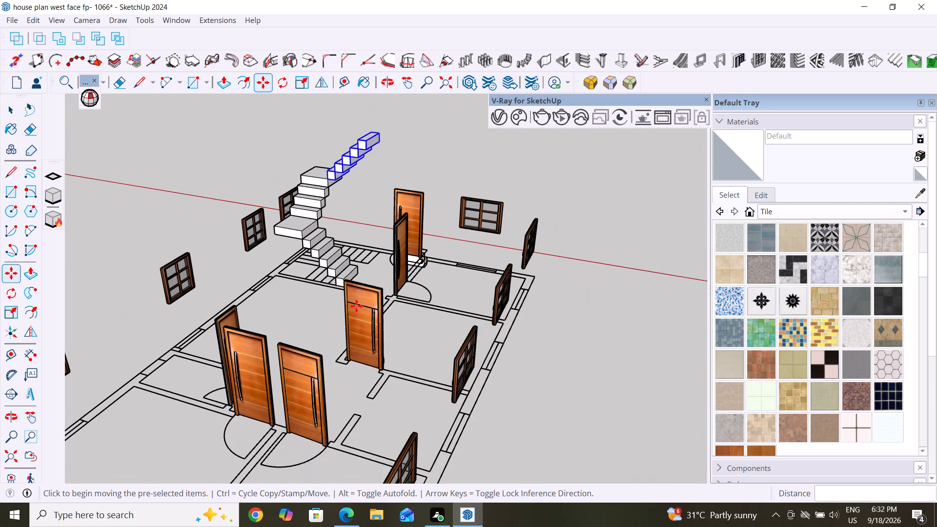
pyautogui.moveTo(391, 323); pyautogui.dragTo(132, 411, button='middle')
pyautogui.moveTo(515, 325); pyautogui.dragTo(294, 442, button='middle')
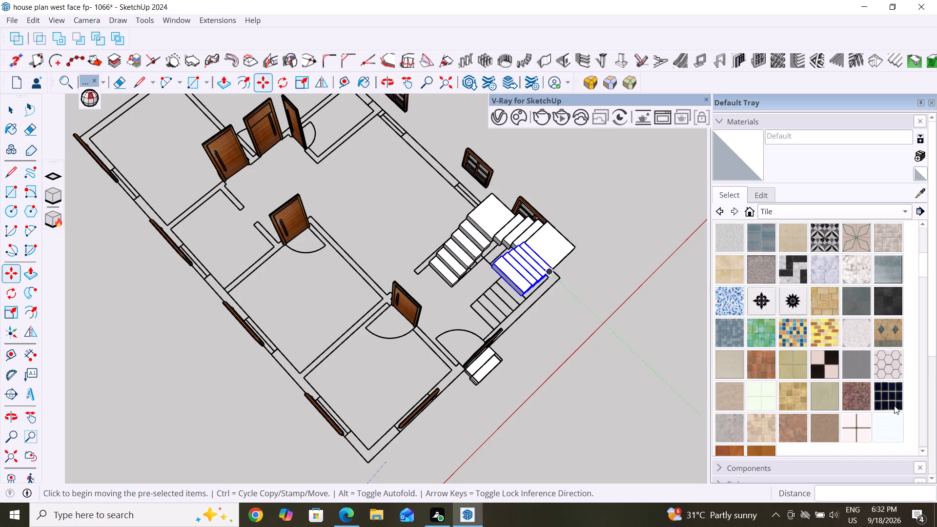
pyautogui.press('Escape')
pyautogui.press('Escape')
# Examine the house from several sides, reviewing the staircase, doors and windows against the floor plan.
pyautogui.scroll(-4, 371, 361)
pyautogui.moveTo(555, 361); pyautogui.dragTo(555, 361, button='middle')
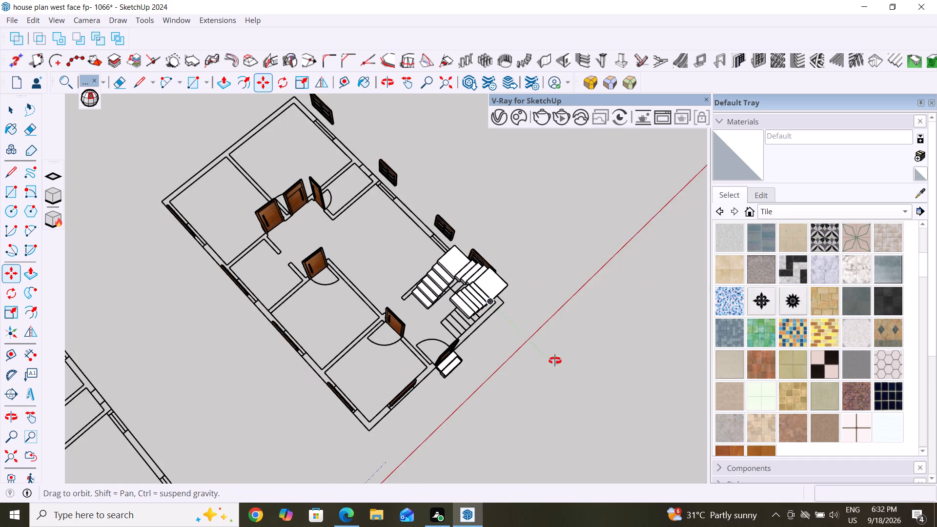
pyautogui.moveTo(555, 361); pyautogui.dragTo(236, 302, button='middle')
pyautogui.moveTo(402, 258); pyautogui.dragTo(194, 207, button='middle')
pyautogui.press('Escape')
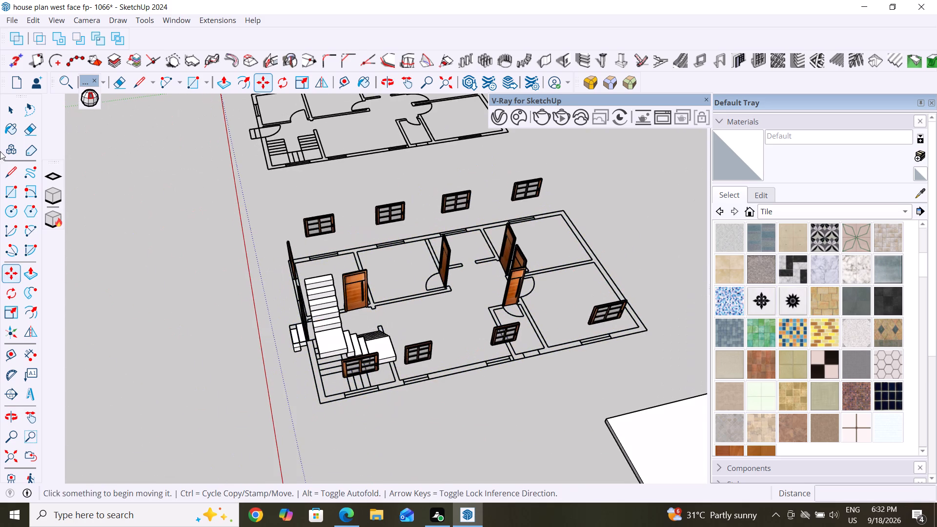
pyautogui.press('Escape')
pyautogui.click(14, 111)
pyautogui.scroll(-1, 523, 526)
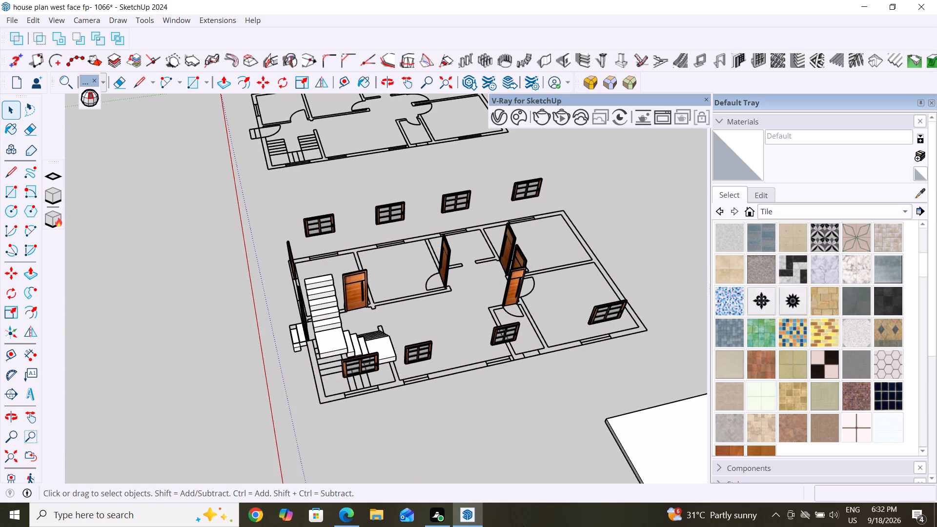
pyautogui.scroll(-3, 523, 526)
pyautogui.moveTo(546, 508); pyautogui.dragTo(528, 526, button='middle')
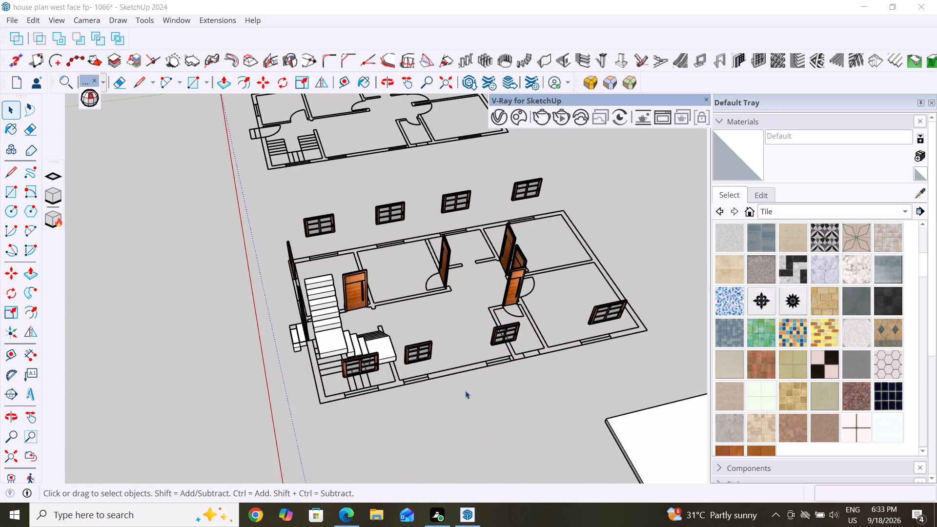
pyautogui.scroll(-2, 434, 345)
pyautogui.moveTo(444, 352); pyautogui.dragTo(217, 300, button='middle')
pyautogui.moveTo(427, 292); pyautogui.dragTo(421, 301, button='middle')
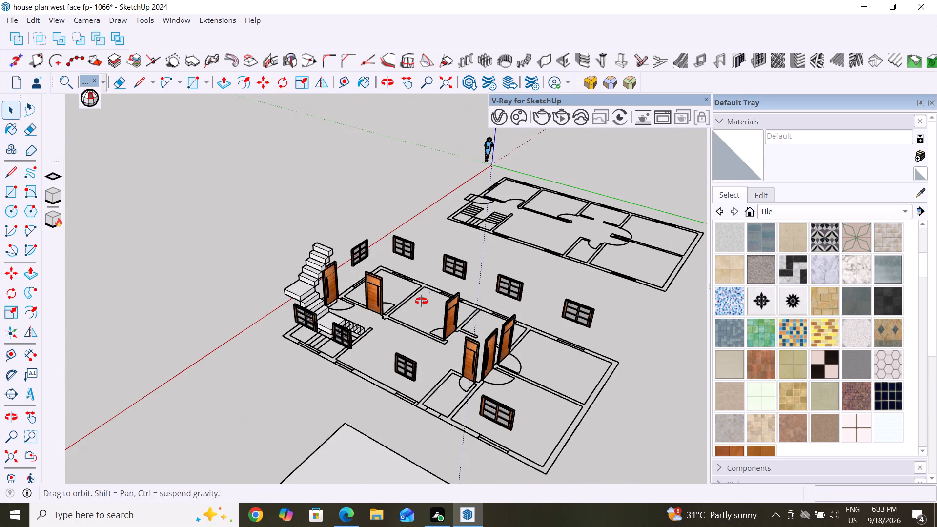
pyautogui.moveTo(421, 301); pyautogui.dragTo(387, 334, button='middle')
pyautogui.moveTo(470, 376); pyautogui.dragTo(504, 347, button='middle')
pyautogui.moveTo(367, 381); pyautogui.dragTo(434, 496, button='middle')
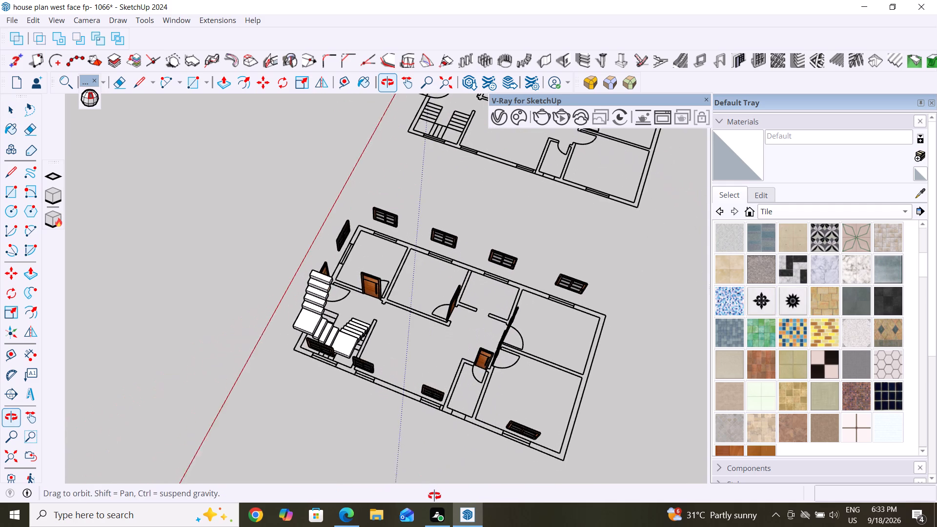
pyautogui.moveTo(434, 496); pyautogui.dragTo(435, 497, button='middle')
pyautogui.scroll(4, 447, 284)
pyautogui.moveTo(455, 333); pyautogui.dragTo(202, 323, button='middle')
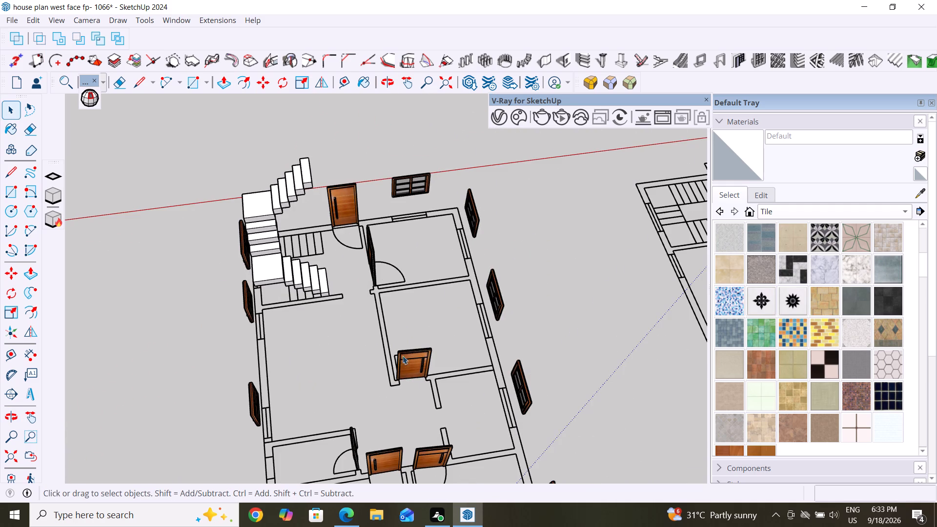
# Open 3D Warehouse, uncover part of the model behind its window, and search the models for "bed".
pyautogui.click(188, 19)
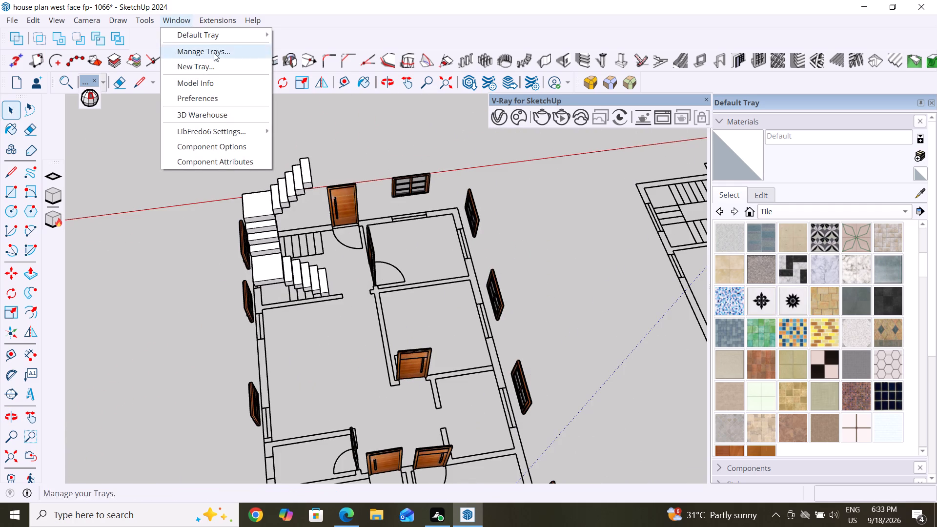
pyautogui.click(210, 116)
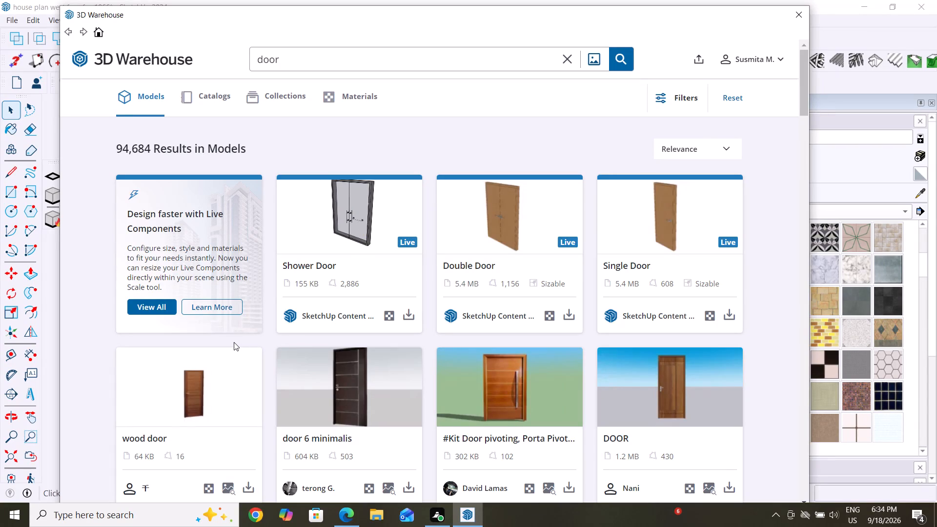
pyautogui.scroll(-2, 359, 338)
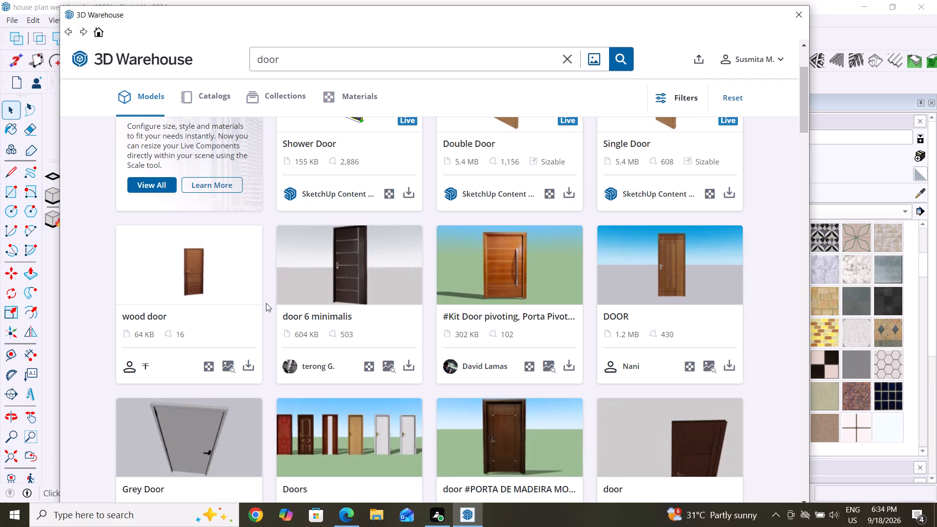
pyautogui.click(853, 157)
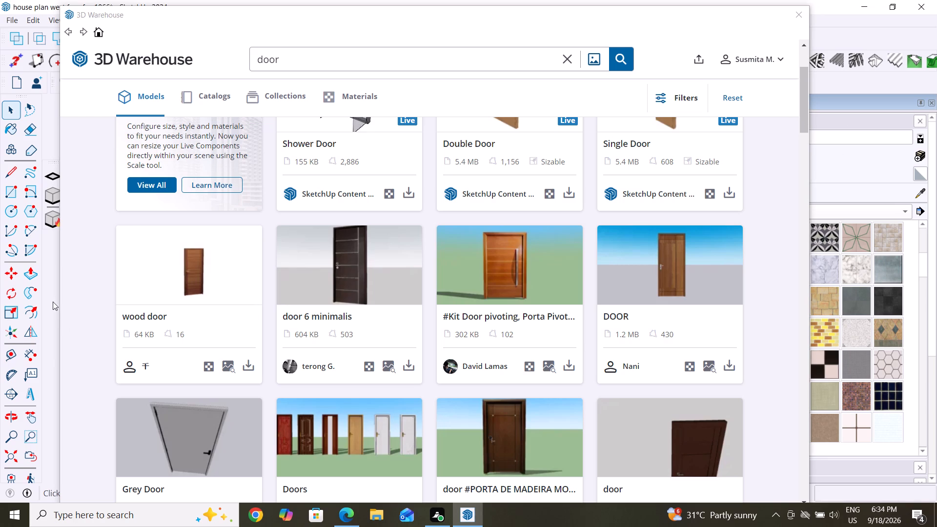
pyautogui.click(51, 300)
pyautogui.moveTo(655, 8); pyautogui.dragTo(617, 387)
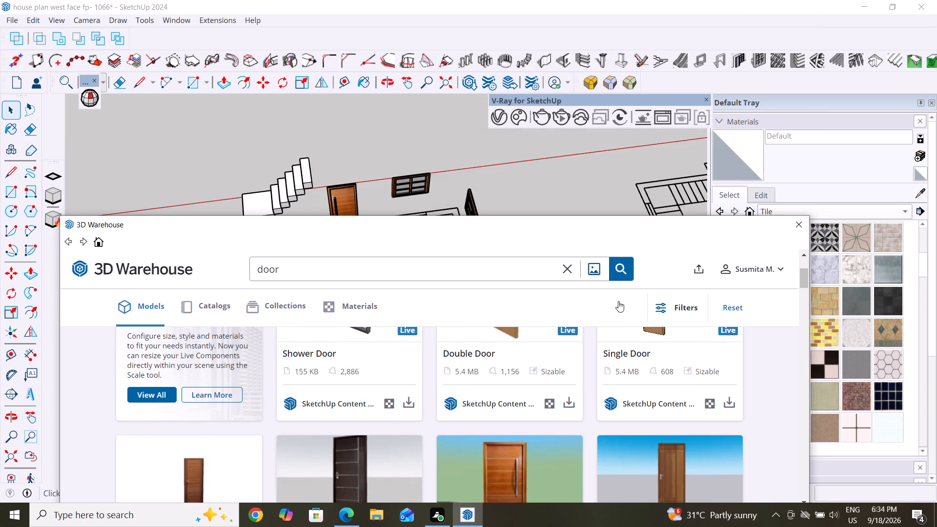
pyautogui.click(567, 187)
pyautogui.scroll(-4, 557, 190)
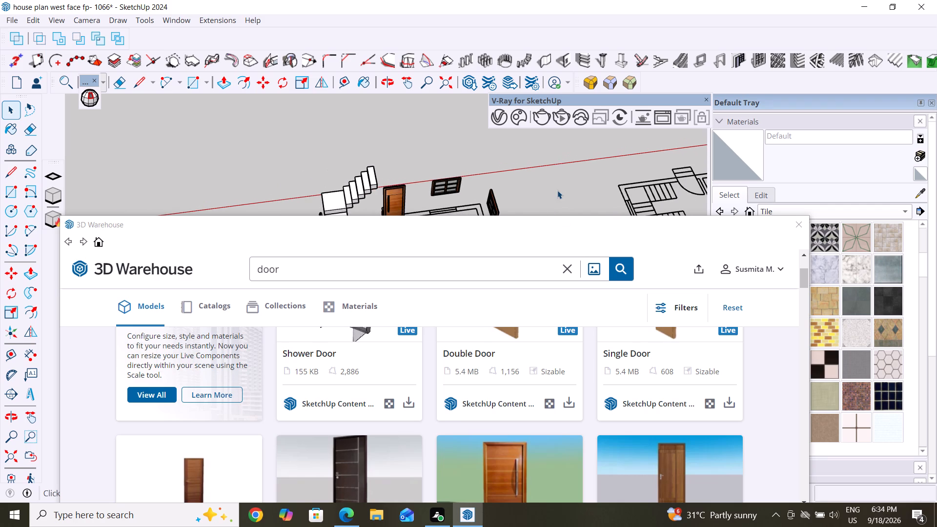
pyautogui.click(555, 194)
pyautogui.click(571, 270)
pyautogui.write('bed')
pyautogui.press('Return')
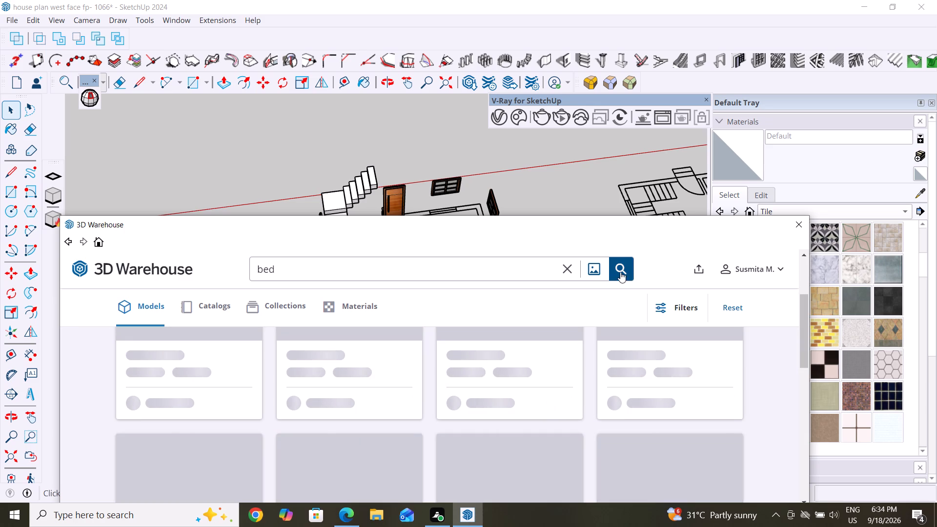
pyautogui.click(623, 269)
# Browse the bed results and load the pink "bed" model with the tall panelled headboard directly into the house model.
pyautogui.scroll(-4, 481, 373)
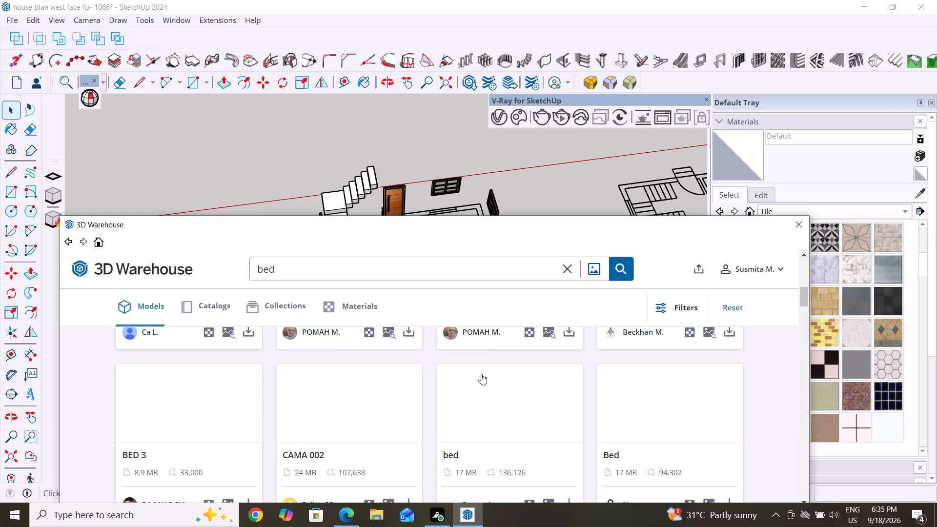
pyautogui.scroll(-2, 447, 405)
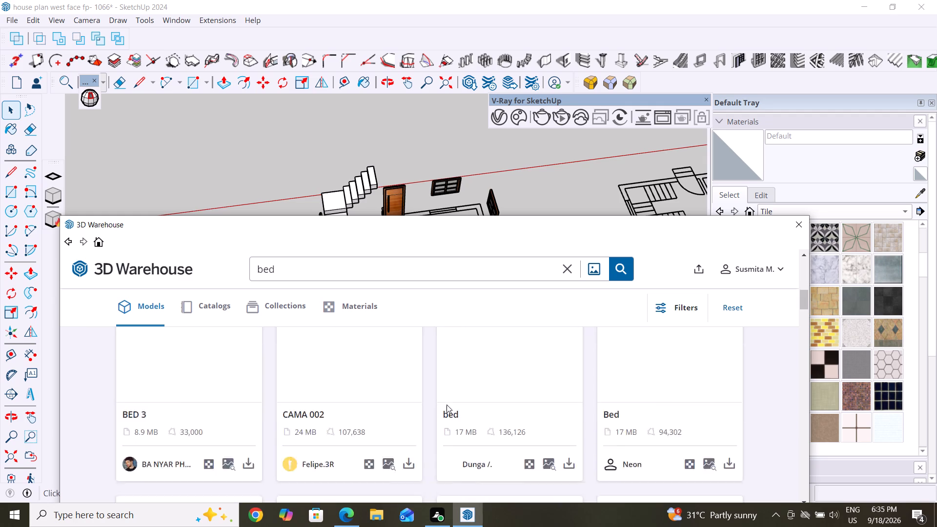
pyautogui.click(771, 518)
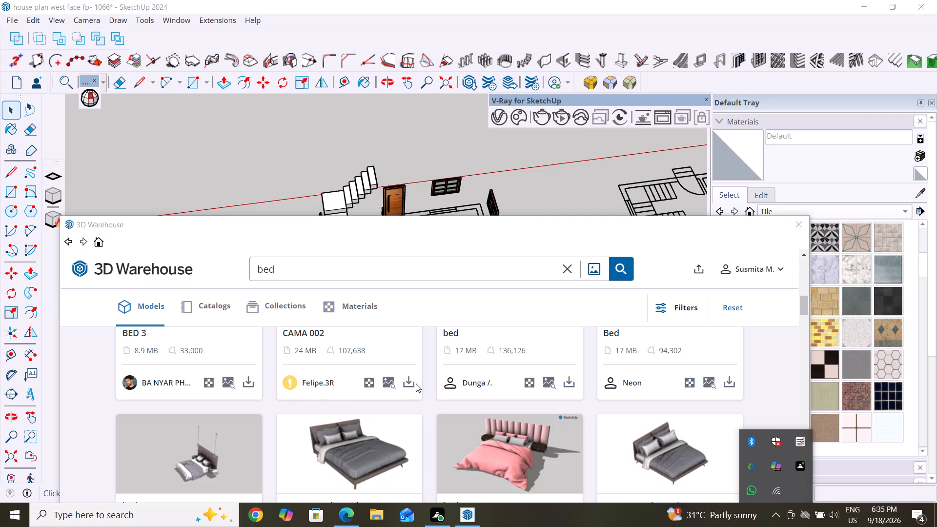
pyautogui.scroll(-3, 518, 411)
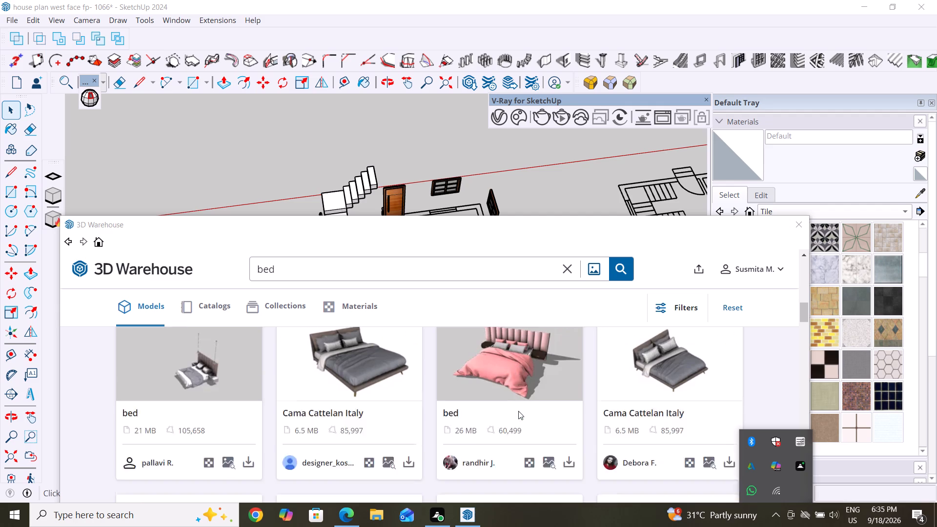
pyautogui.click(574, 368)
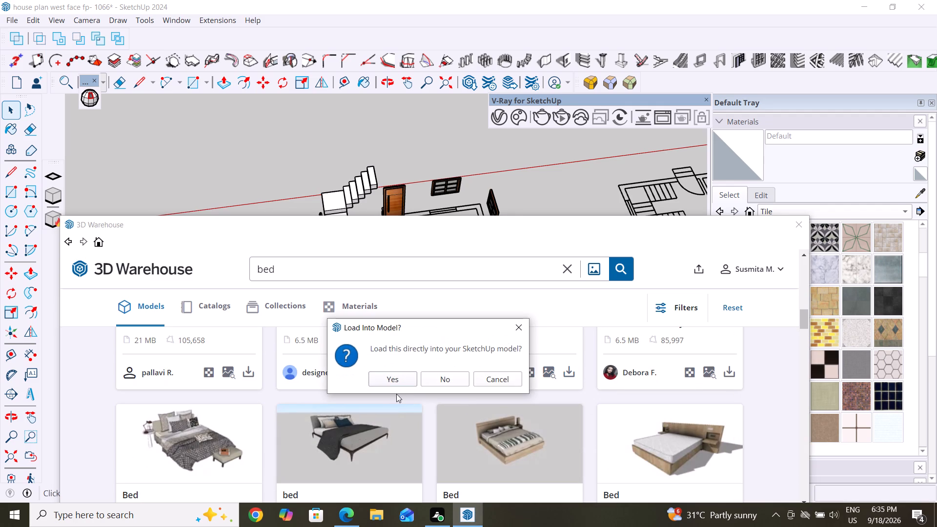
pyautogui.click(388, 382)
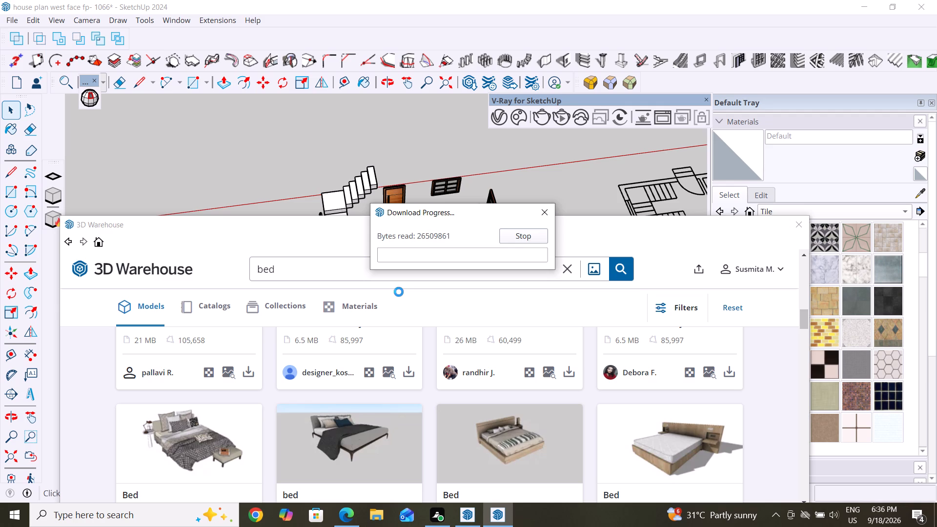
pyautogui.scroll(-2, 399, 292)
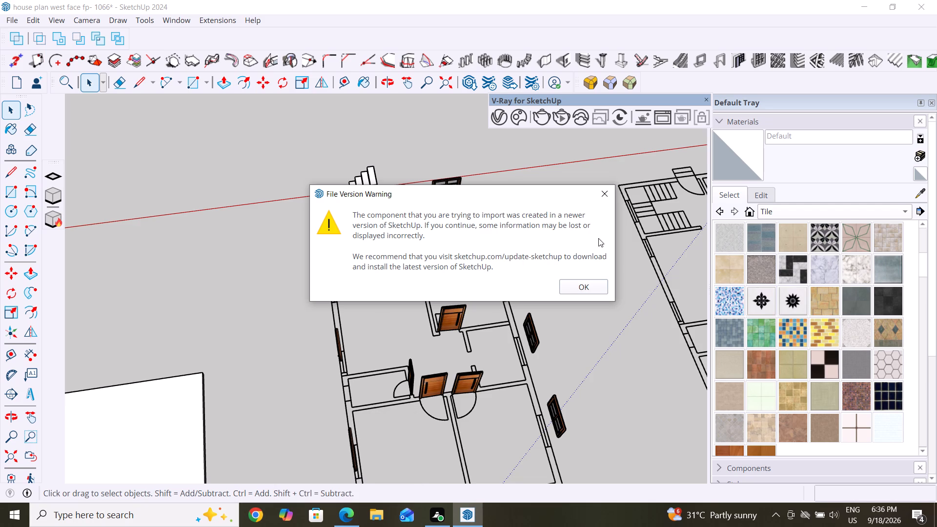
pyautogui.click(576, 288)
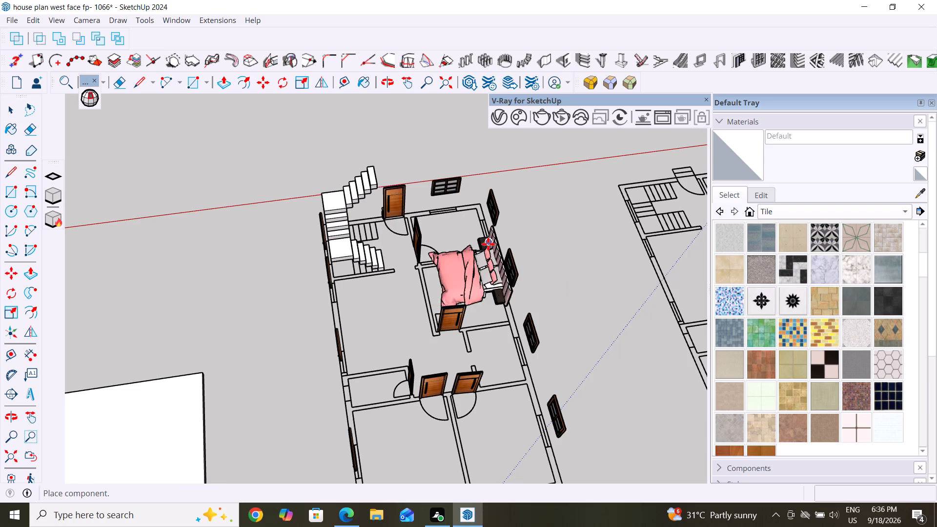
# Place the pink bed on the open ground beside the staircase side of the house, between the white slab and the red axis.
pyautogui.scroll(-3, 467, 271)
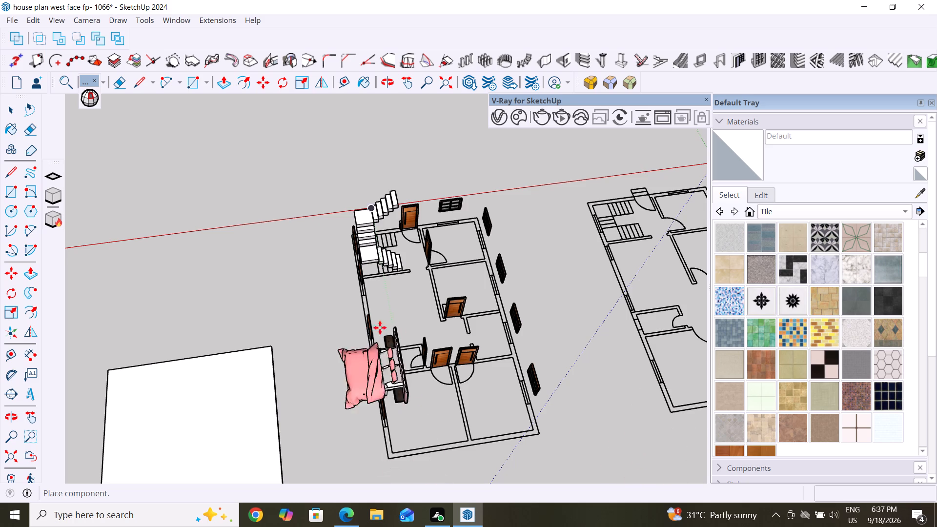
pyautogui.scroll(-2, 358, 335)
pyautogui.click(238, 269)
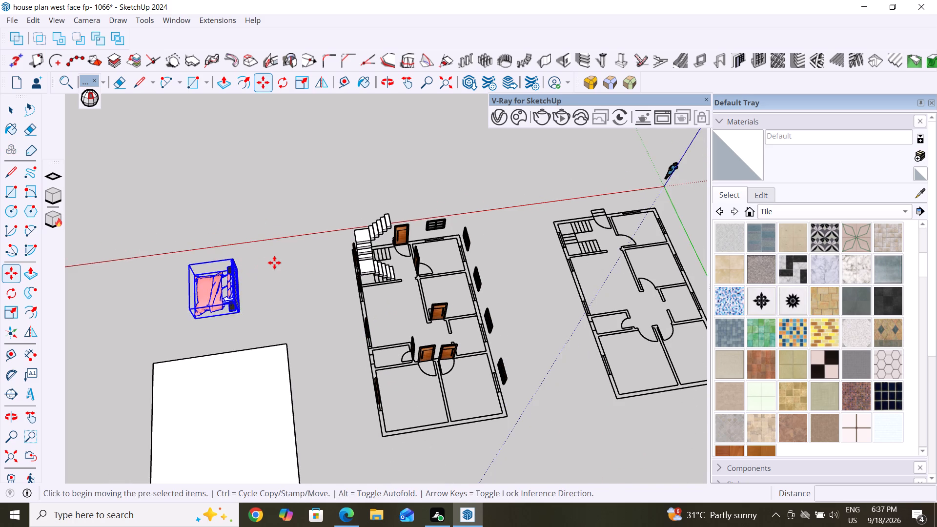
pyautogui.press('Escape')
pyautogui.press('Escape')
pyautogui.press('Escape')
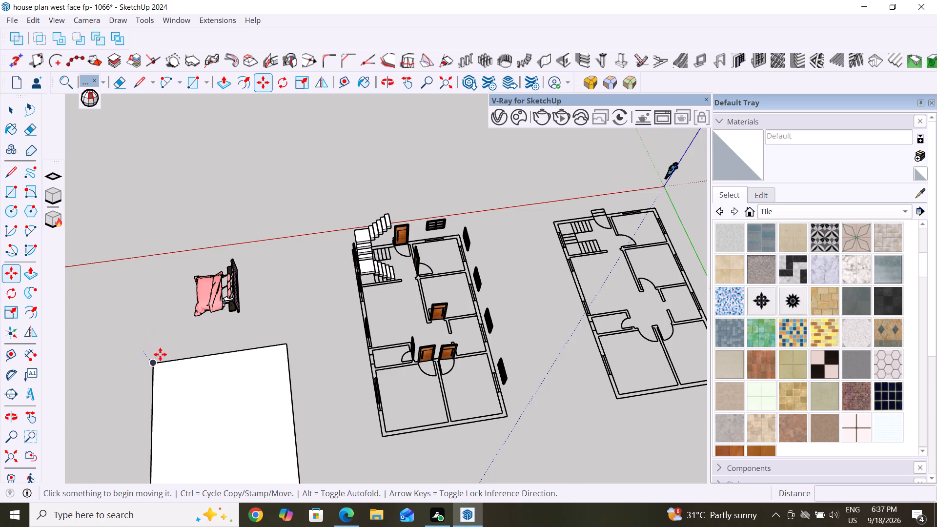
pyautogui.press('Escape')
pyautogui.press('Escape')
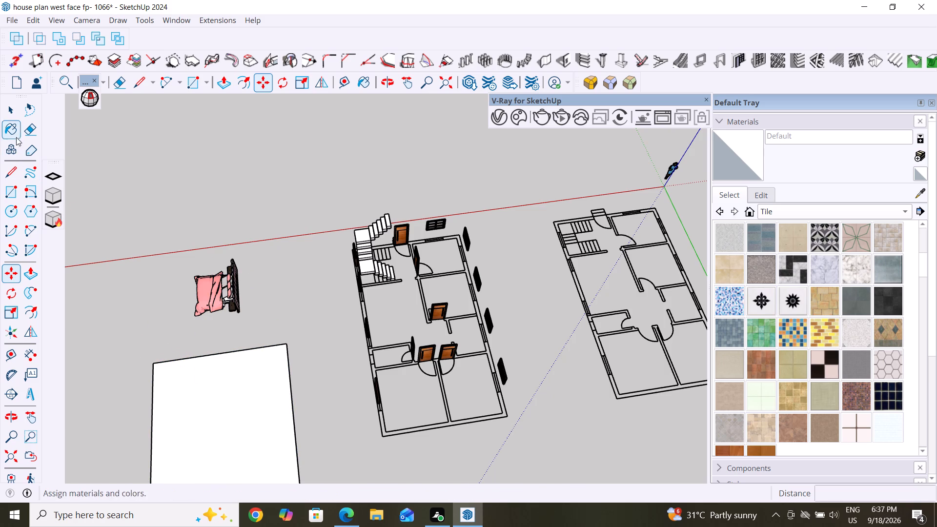
# Rotate the pink bed 90 degrees on the ground plane so its headboard runs parallel to the house's end wall.
pyautogui.click(13, 112)
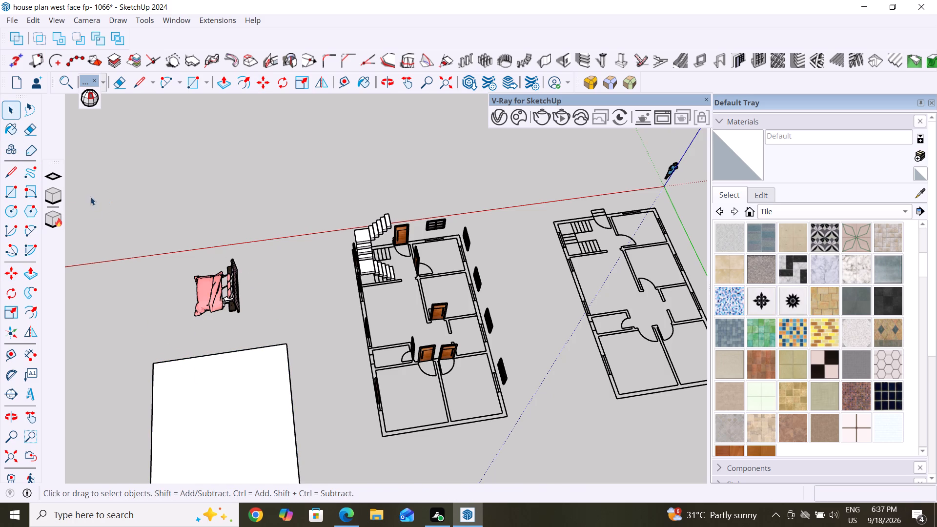
pyautogui.click(223, 288)
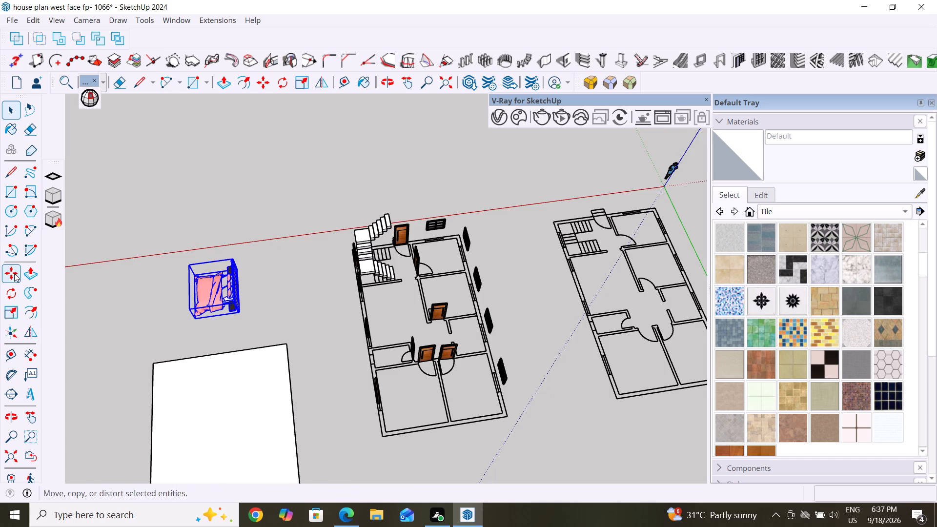
pyautogui.click(13, 294)
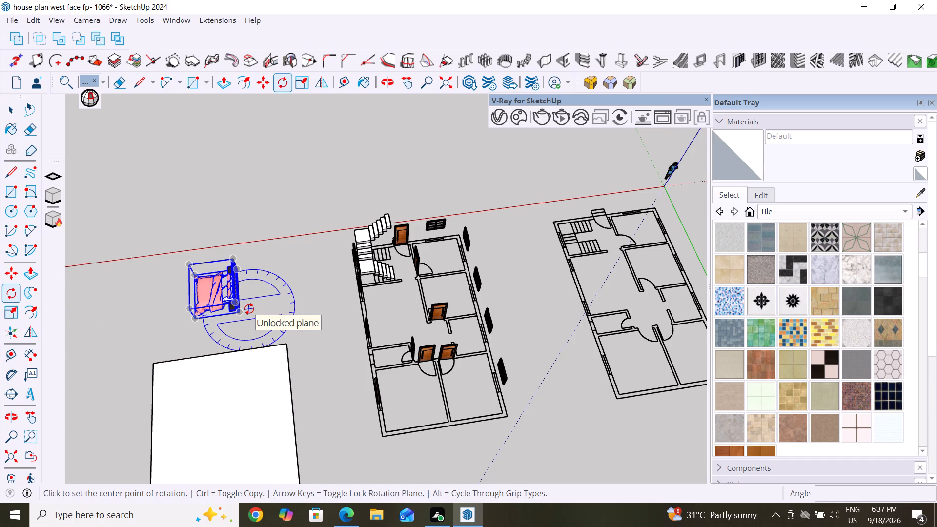
pyautogui.click(249, 309)
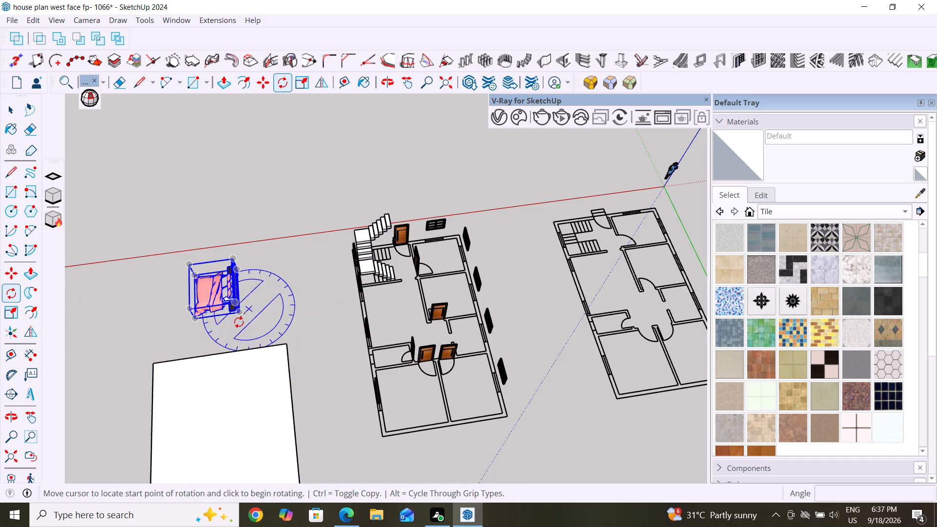
pyautogui.press('Escape')
pyautogui.press('Escape')
pyautogui.click(242, 309)
pyautogui.click(242, 261)
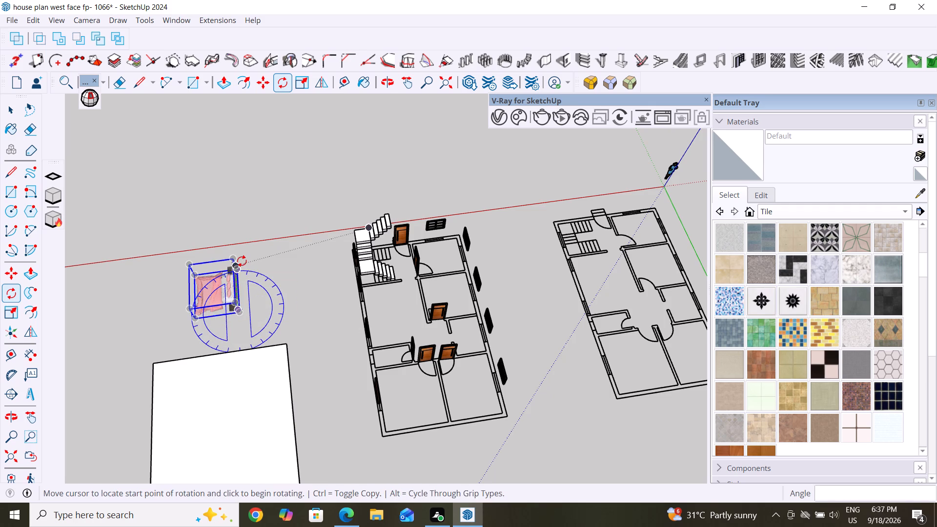
pyautogui.click(323, 300)
pyautogui.press('Escape')
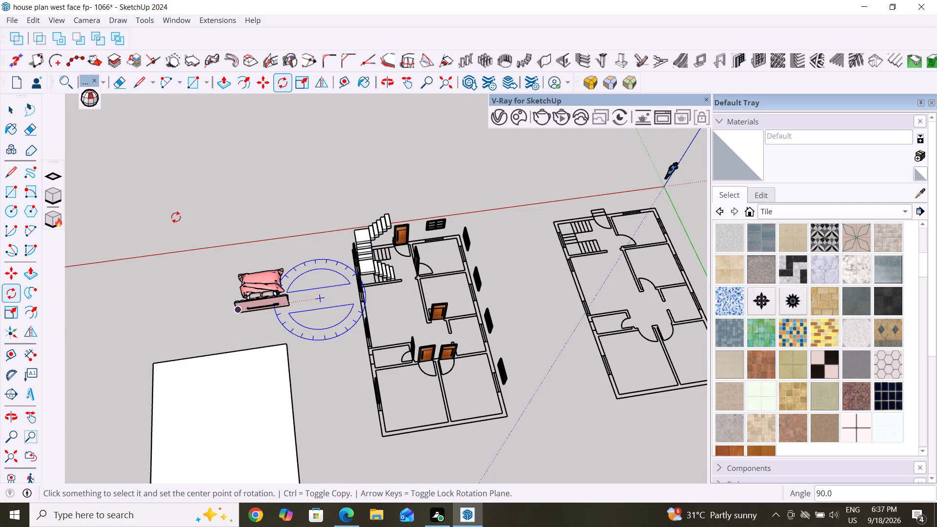
pyautogui.click(14, 114)
pyautogui.press('Escape')
pyautogui.press('Escape')
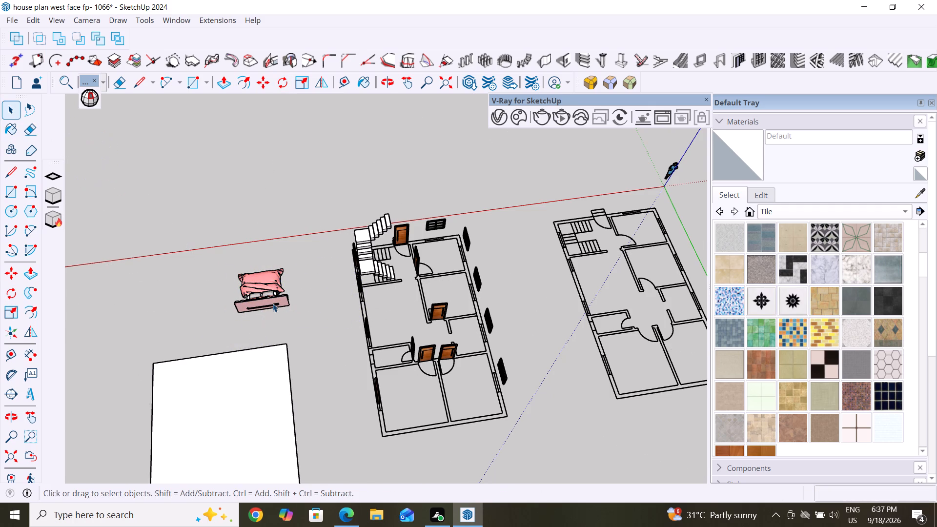
# Move the bed from the open ground into the corner bedroom farthest from the staircase, with its headboard along the outer end wall.
pyautogui.click(273, 304)
pyautogui.press('m')
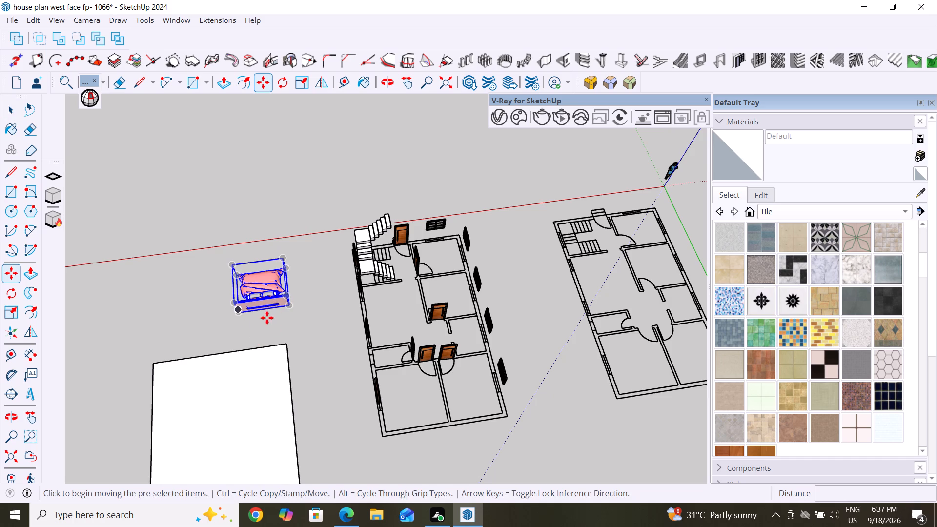
pyautogui.scroll(9, 264, 312)
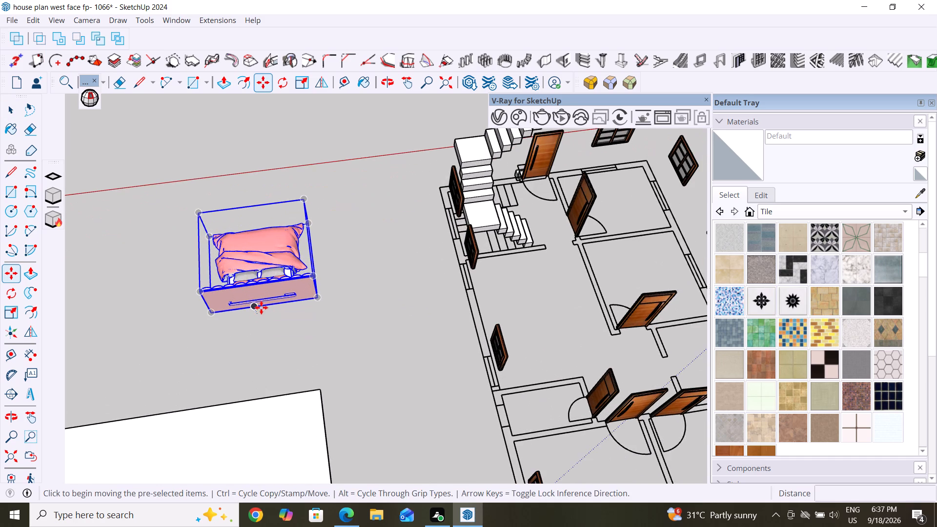
pyautogui.click(260, 306)
pyautogui.scroll(-5, 403, 282)
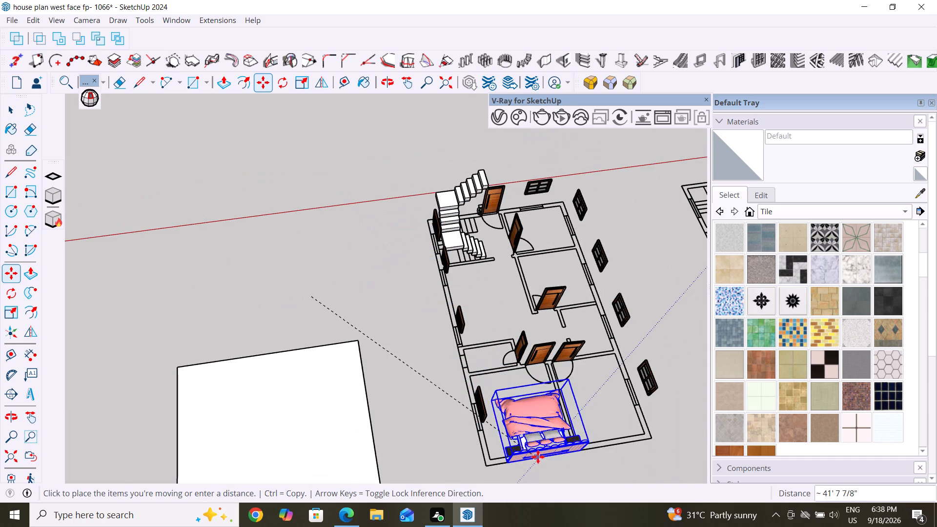
pyautogui.moveTo(532, 450); pyautogui.dragTo(480, 326, button='middle')
pyautogui.scroll(4, 513, 420)
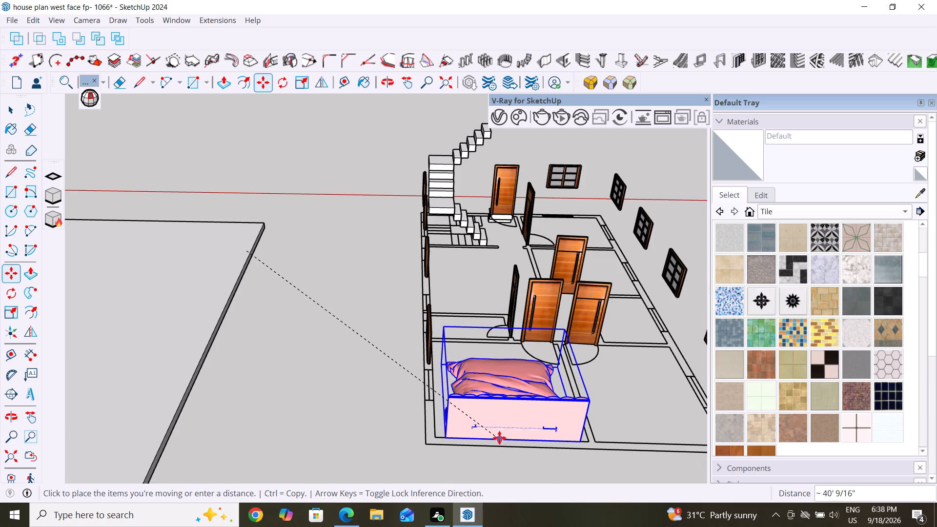
pyautogui.click(499, 438)
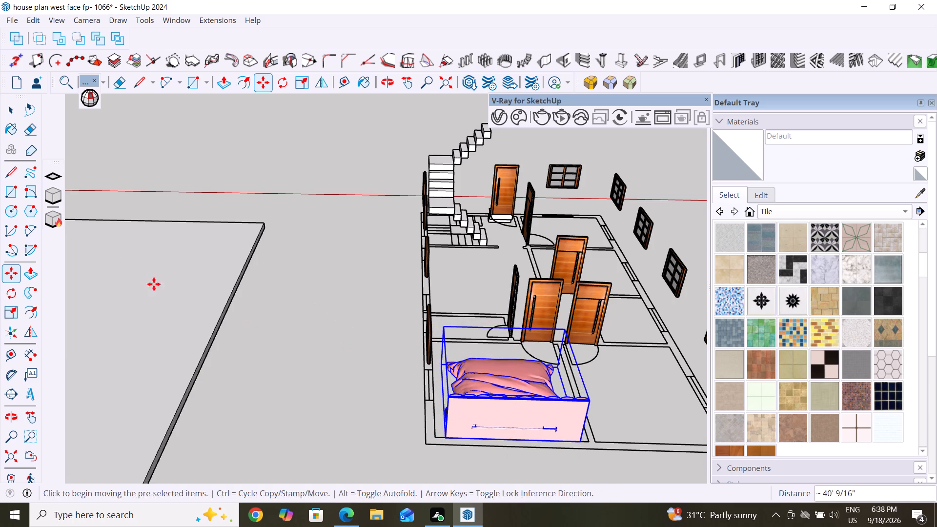
pyautogui.click(6, 116)
# Examine the placed bed from several sides, checking its fit against the bedroom walls, window and doors.
pyautogui.scroll(-6, 340, 347)
pyautogui.moveTo(506, 374); pyautogui.dragTo(400, 425, button='middle')
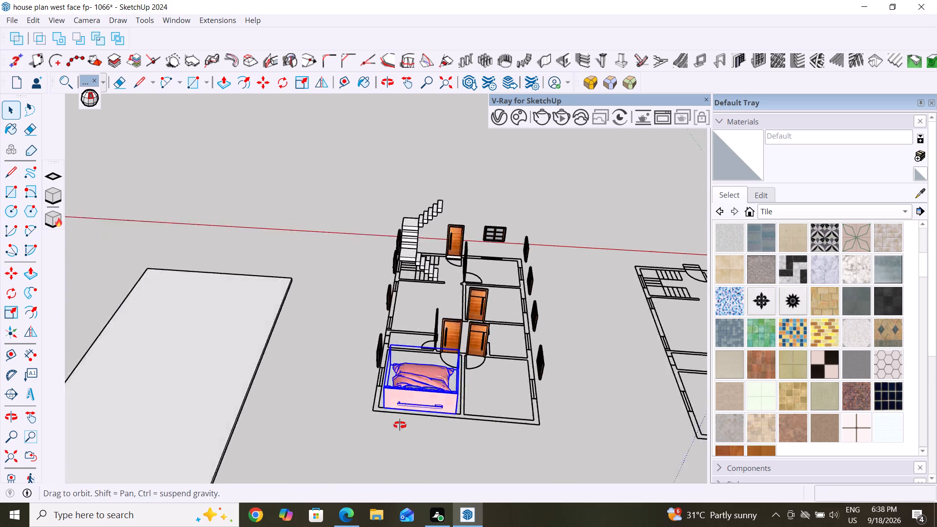
pyautogui.moveTo(400, 425); pyautogui.dragTo(327, 426, button='middle')
pyautogui.moveTo(516, 355); pyautogui.dragTo(307, 406, button='middle')
pyautogui.scroll(4, 299, 350)
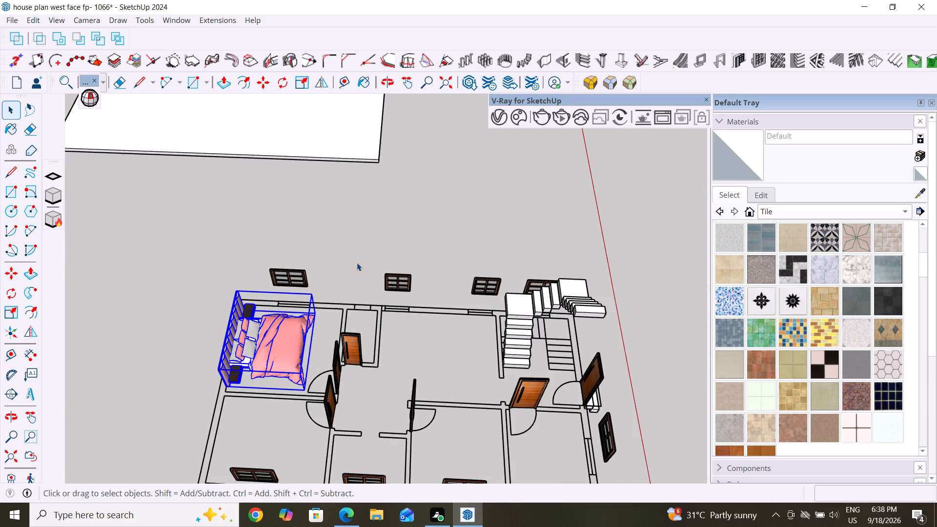
pyautogui.moveTo(393, 267); pyautogui.dragTo(166, 334, button='middle')
pyautogui.scroll(8, 284, 197)
pyautogui.moveTo(414, 220); pyautogui.dragTo(244, 203, button='middle')
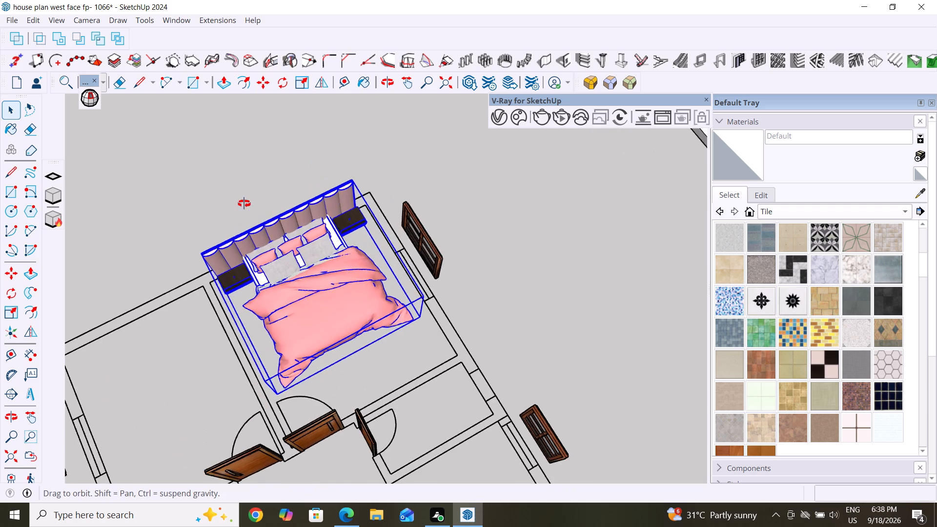
pyautogui.moveTo(244, 203); pyautogui.dragTo(287, 144, button='middle')
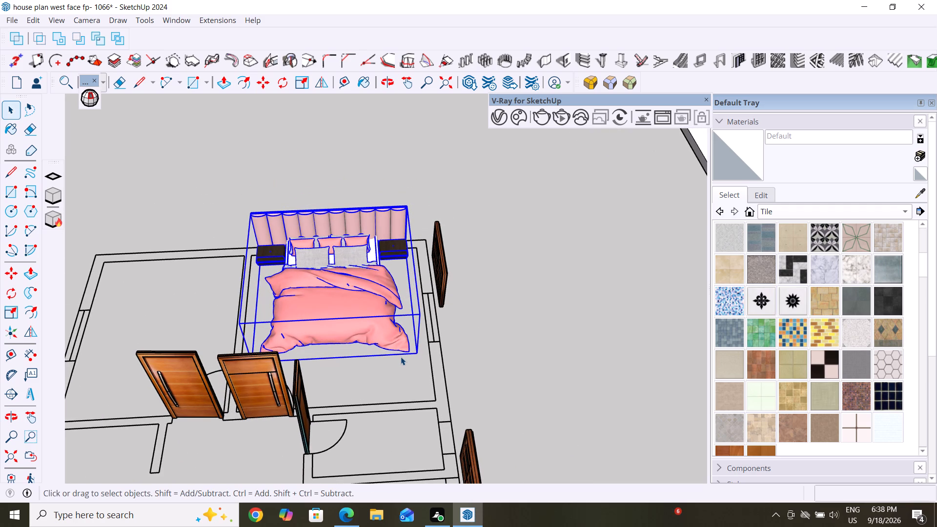
pyautogui.scroll(-3, 433, 355)
pyautogui.moveTo(439, 362); pyautogui.dragTo(437, 362, button='middle')
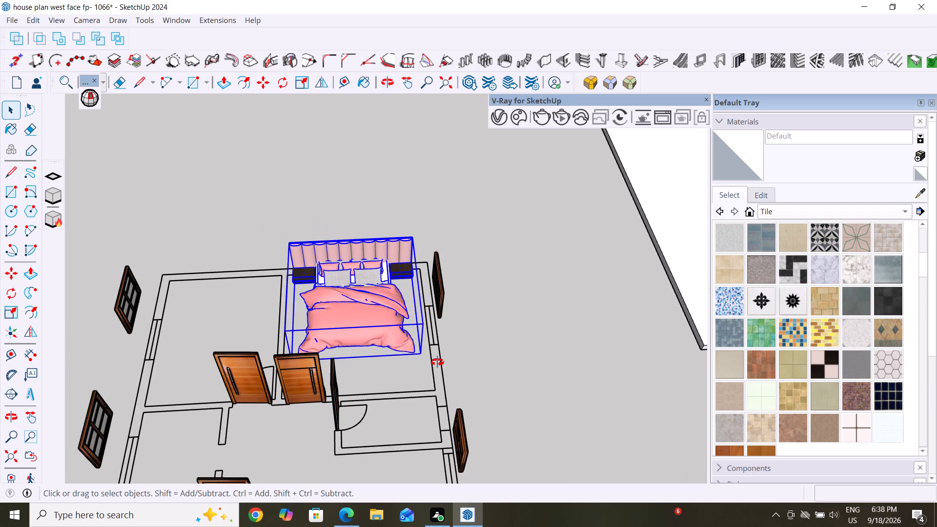
pyautogui.moveTo(437, 362); pyautogui.dragTo(349, 392, button='middle')
pyautogui.click(581, 376)
pyautogui.press('Escape')
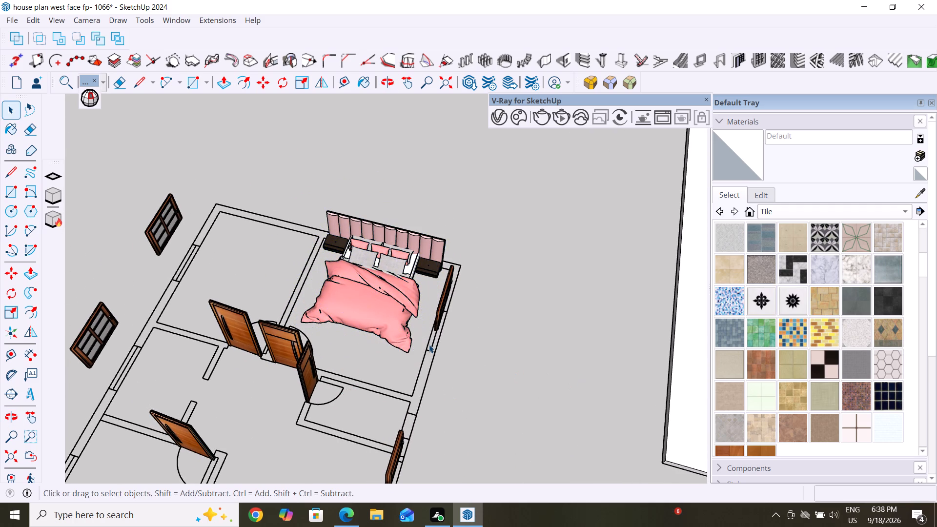
pyautogui.press('Escape')
pyautogui.moveTo(429, 345); pyautogui.dragTo(507, 332, button='middle')
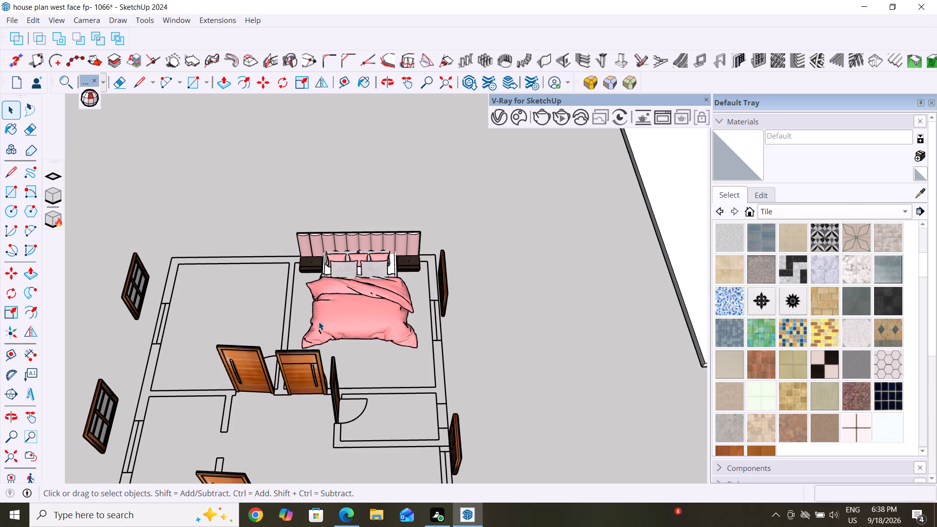
pyautogui.moveTo(306, 330); pyautogui.dragTo(340, 311, button='middle')
pyautogui.moveTo(326, 291); pyautogui.dragTo(535, 391, button='middle')
pyautogui.moveTo(241, 361); pyautogui.dragTo(393, 295, button='middle')
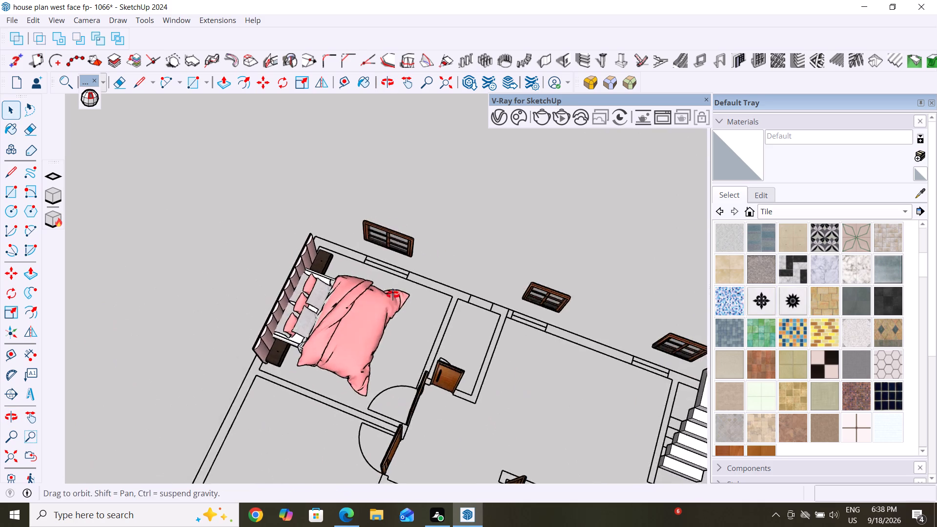
pyautogui.moveTo(393, 295); pyautogui.dragTo(407, 287, button='middle')
pyautogui.scroll(-3, 407, 287)
pyautogui.moveTo(407, 287); pyautogui.dragTo(485, 172, button='middle')
pyautogui.moveTo(301, 374); pyautogui.dragTo(338, 335, button='middle')
pyautogui.scroll(4, 352, 369)
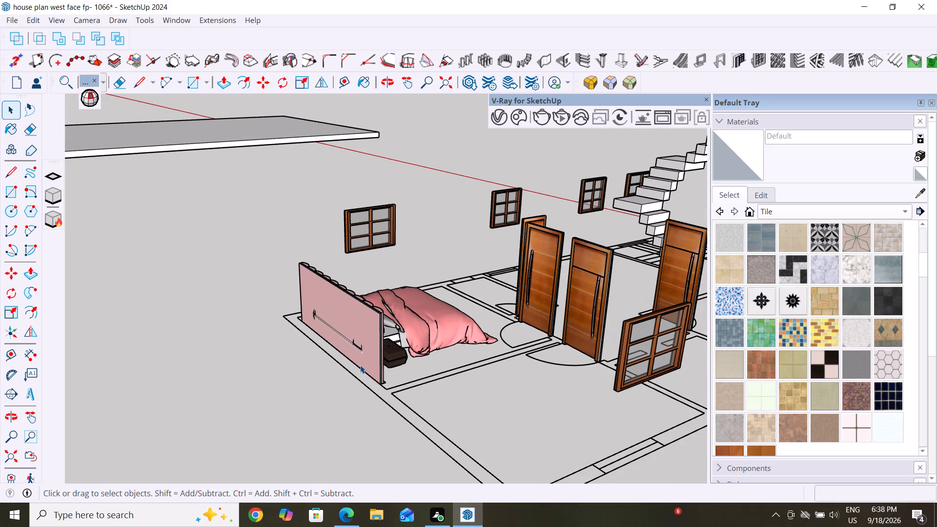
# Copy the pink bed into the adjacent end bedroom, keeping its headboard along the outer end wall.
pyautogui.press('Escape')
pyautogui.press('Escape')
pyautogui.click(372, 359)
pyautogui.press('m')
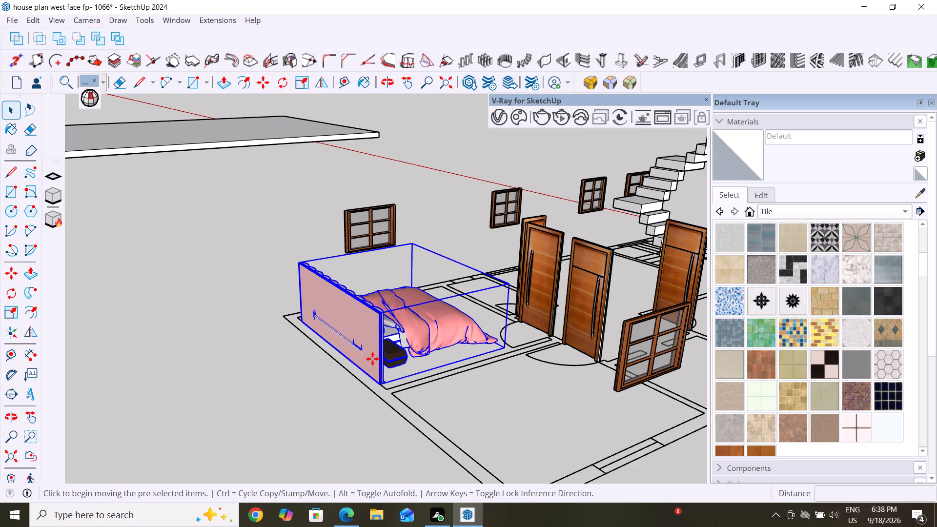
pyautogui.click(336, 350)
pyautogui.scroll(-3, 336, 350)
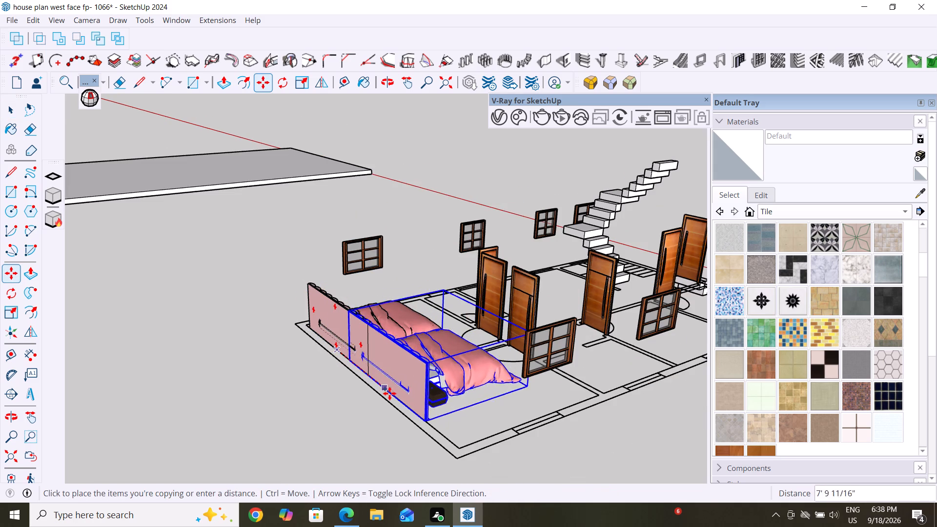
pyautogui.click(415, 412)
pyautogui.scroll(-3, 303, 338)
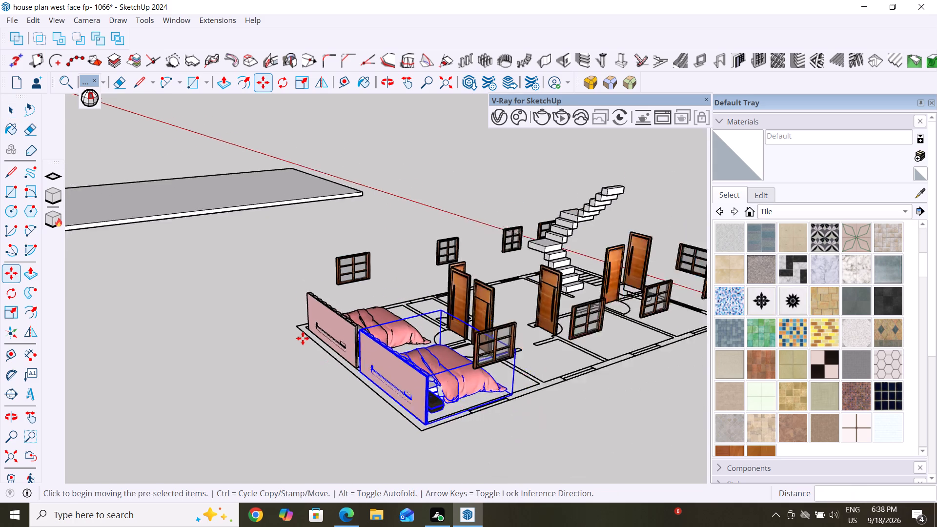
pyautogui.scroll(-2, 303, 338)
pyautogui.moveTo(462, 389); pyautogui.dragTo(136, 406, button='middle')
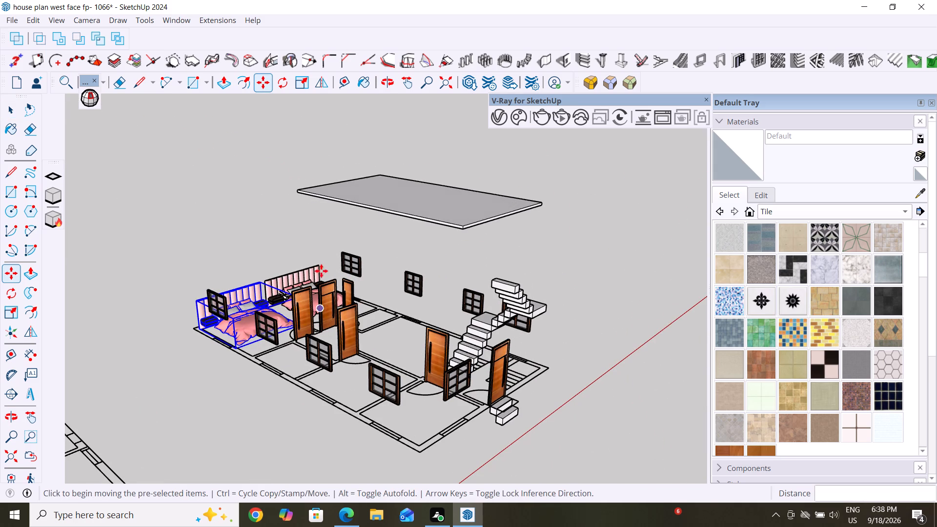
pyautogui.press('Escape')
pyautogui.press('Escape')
# Examine the two beds side by side from the foot end, checking their size against the bedroom walls, windows and doors.
pyautogui.moveTo(309, 247); pyautogui.dragTo(213, 297, button='middle')
pyautogui.scroll(3, 295, 182)
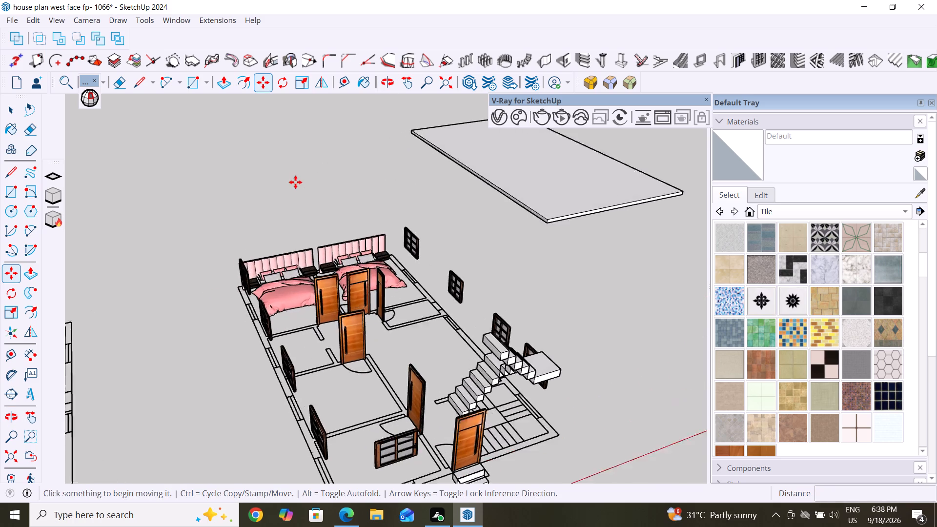
pyautogui.scroll(2, 295, 182)
pyautogui.moveTo(431, 213); pyautogui.dragTo(281, 263, button='middle')
pyautogui.scroll(4, 382, 200)
pyautogui.moveTo(434, 223); pyautogui.dragTo(497, 304, button='middle')
pyautogui.scroll(2, 497, 304)
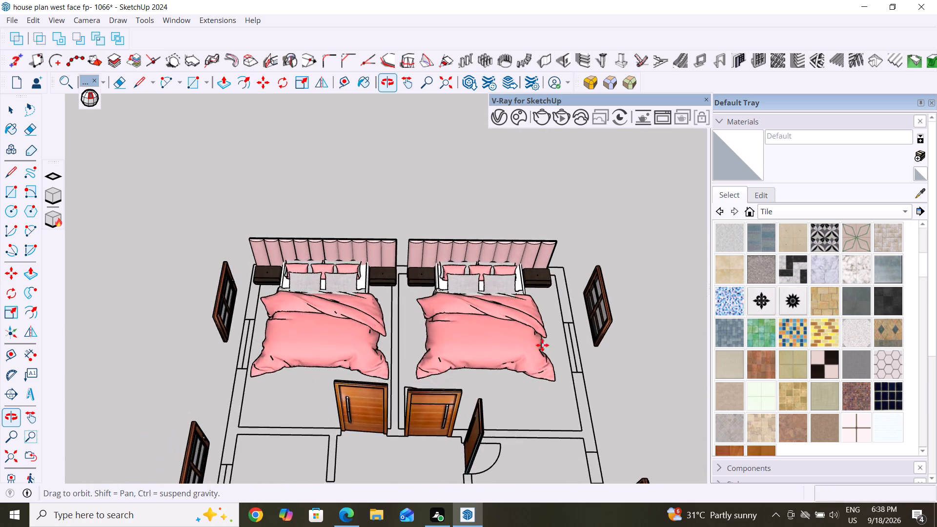
pyautogui.scroll(3, 542, 345)
pyautogui.press('Escape')
pyautogui.press('Escape')
pyautogui.press('Escape')
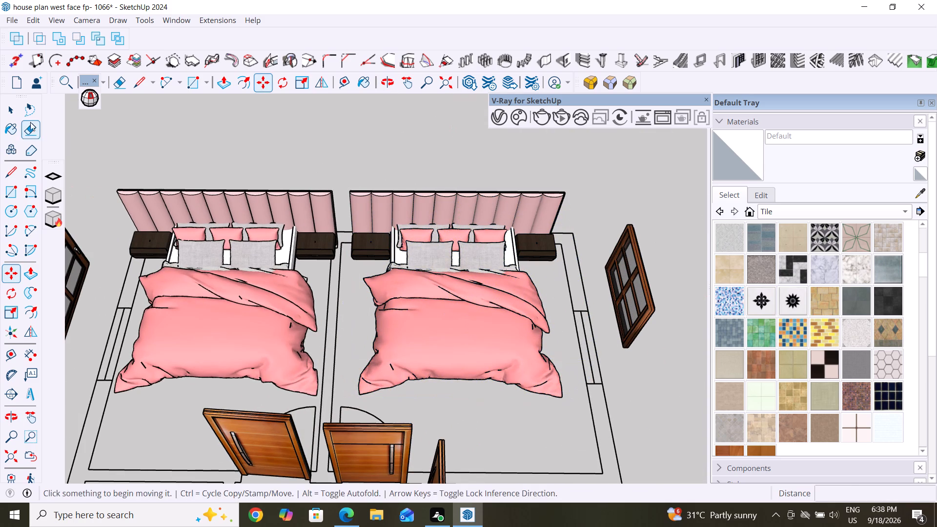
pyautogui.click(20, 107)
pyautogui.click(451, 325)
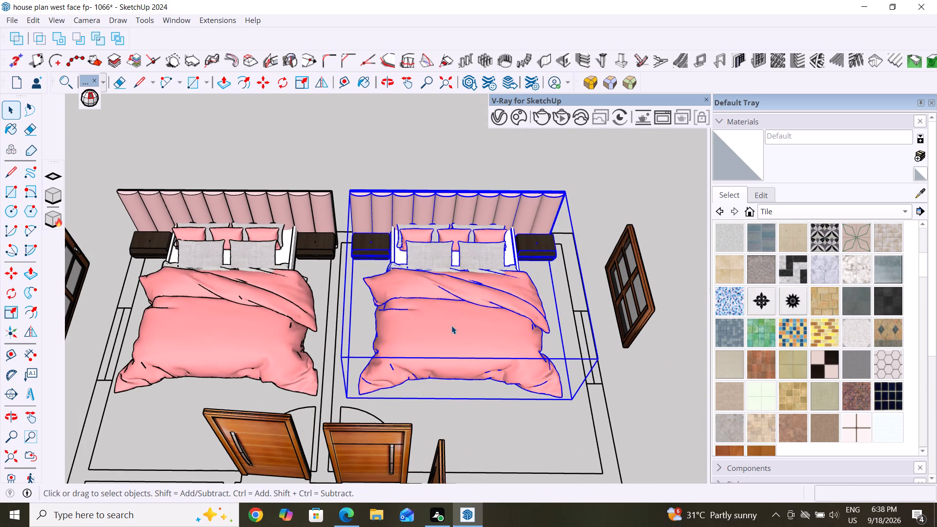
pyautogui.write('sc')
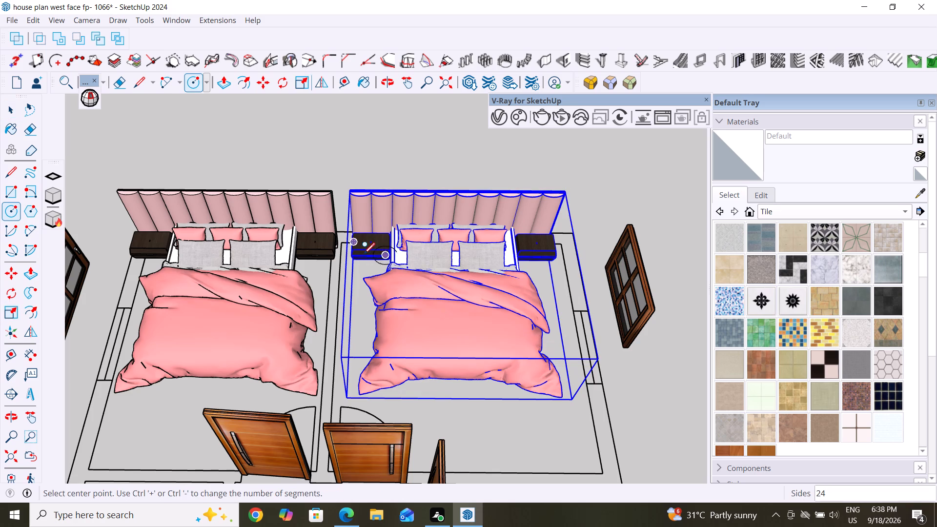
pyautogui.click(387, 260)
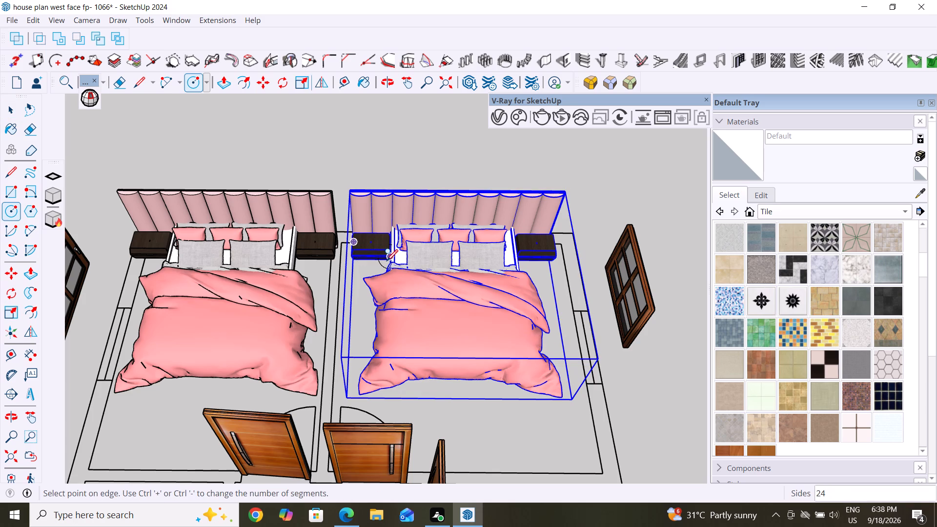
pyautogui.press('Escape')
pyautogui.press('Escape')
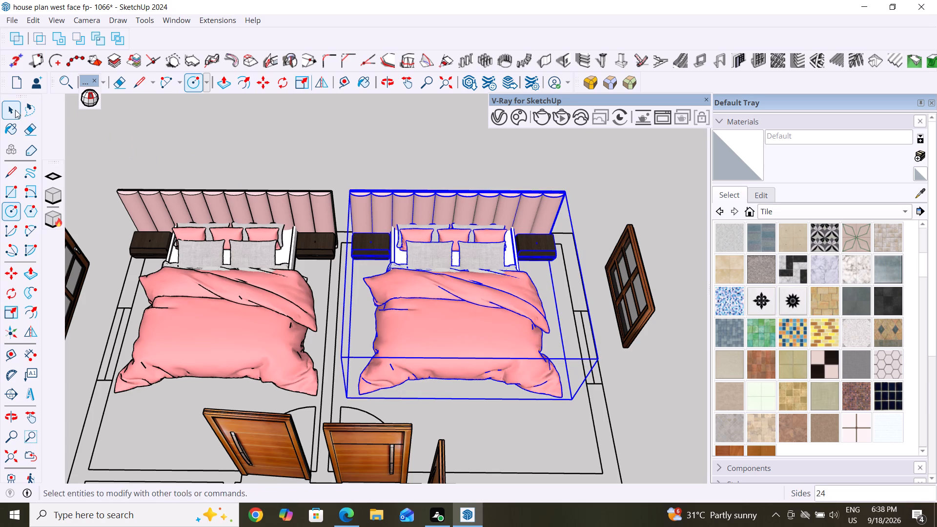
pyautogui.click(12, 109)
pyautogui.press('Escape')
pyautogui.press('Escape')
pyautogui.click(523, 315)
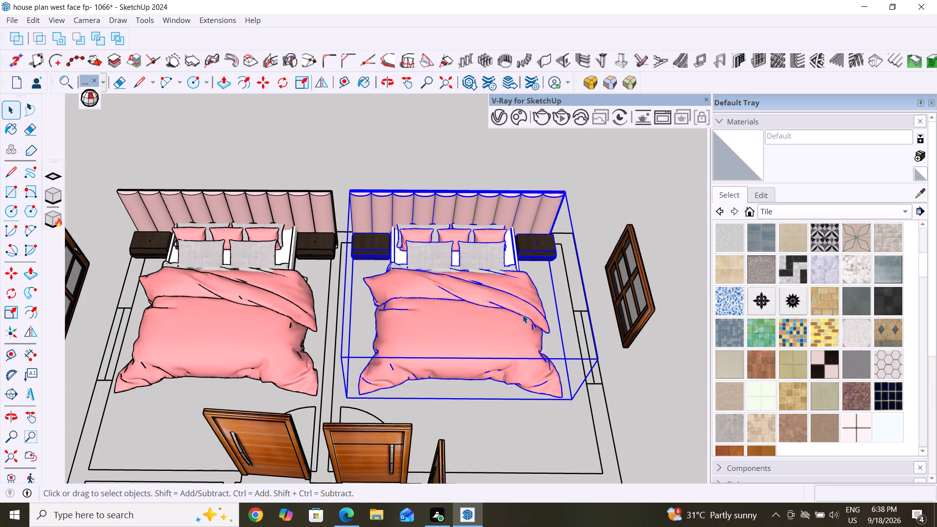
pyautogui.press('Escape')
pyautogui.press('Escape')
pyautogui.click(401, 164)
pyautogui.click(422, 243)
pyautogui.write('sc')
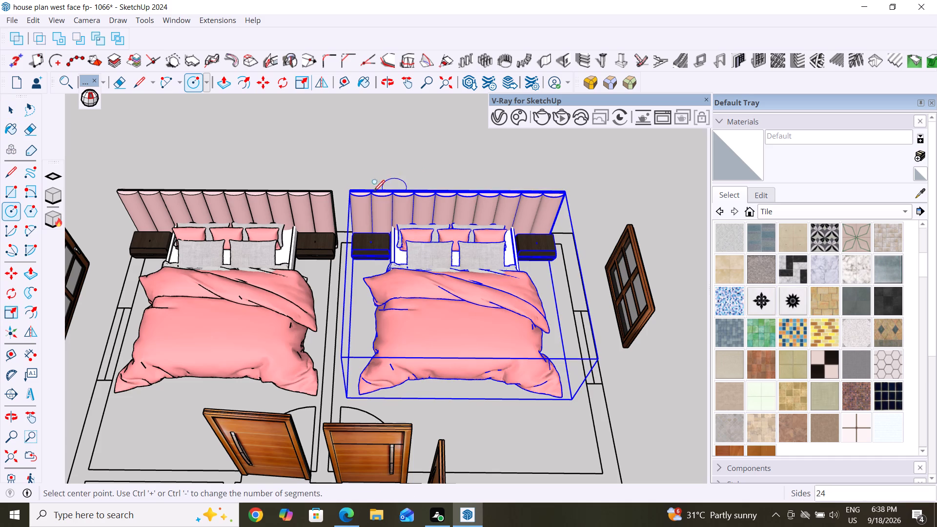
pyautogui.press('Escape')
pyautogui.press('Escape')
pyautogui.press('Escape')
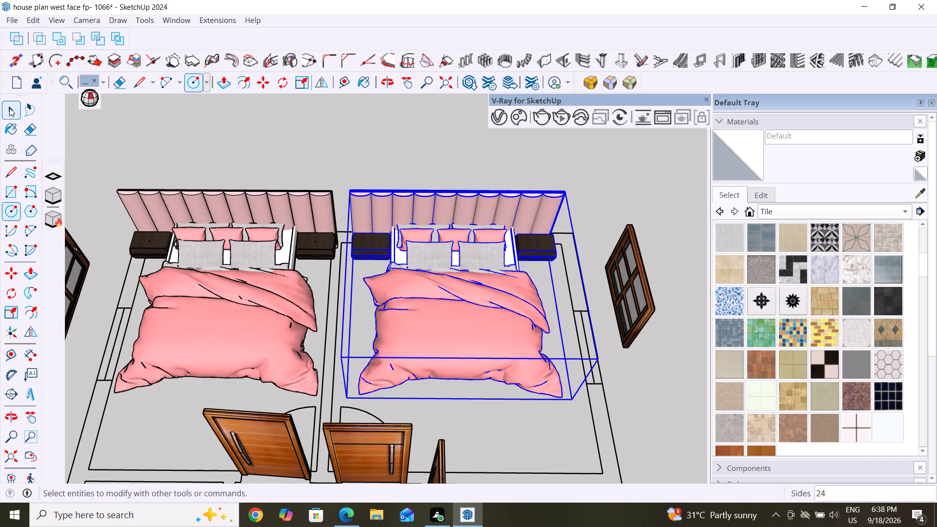
# Scale the original bed uniformly to about 0.80, keeping its foot corner by the outer side wall fixed.
pyautogui.click(9, 111)
pyautogui.click(498, 250)
pyautogui.press('s')
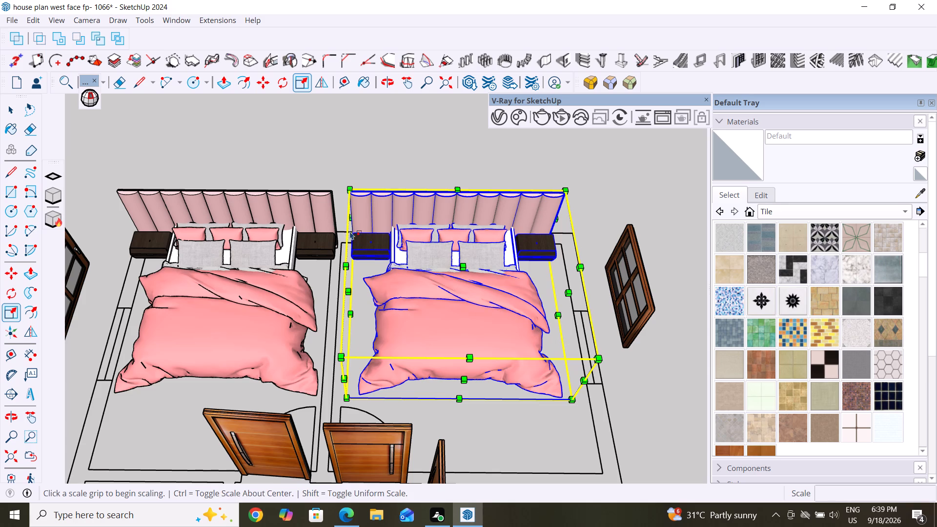
pyautogui.moveTo(358, 239); pyautogui.dragTo(367, 249)
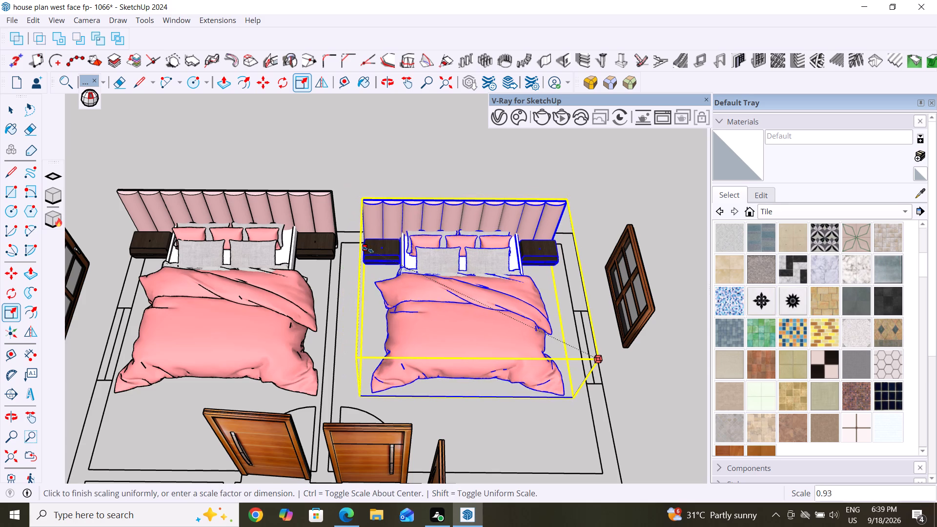
pyautogui.moveTo(367, 249); pyautogui.dragTo(386, 272)
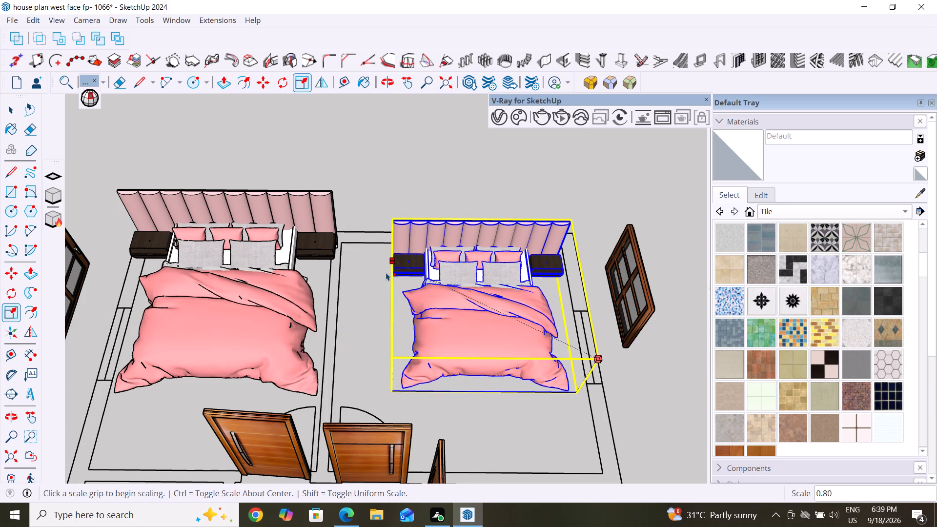
pyautogui.click(4, 110)
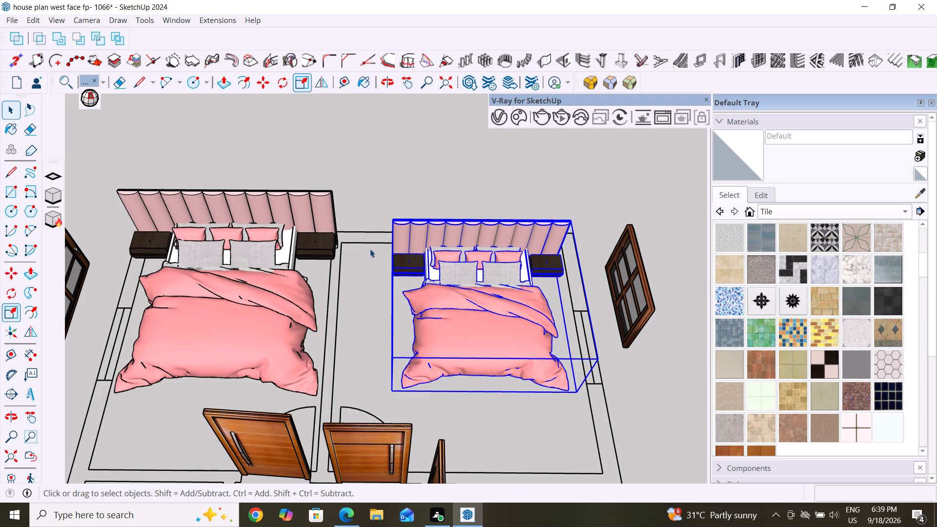
pyautogui.press('Escape')
pyautogui.press('Escape')
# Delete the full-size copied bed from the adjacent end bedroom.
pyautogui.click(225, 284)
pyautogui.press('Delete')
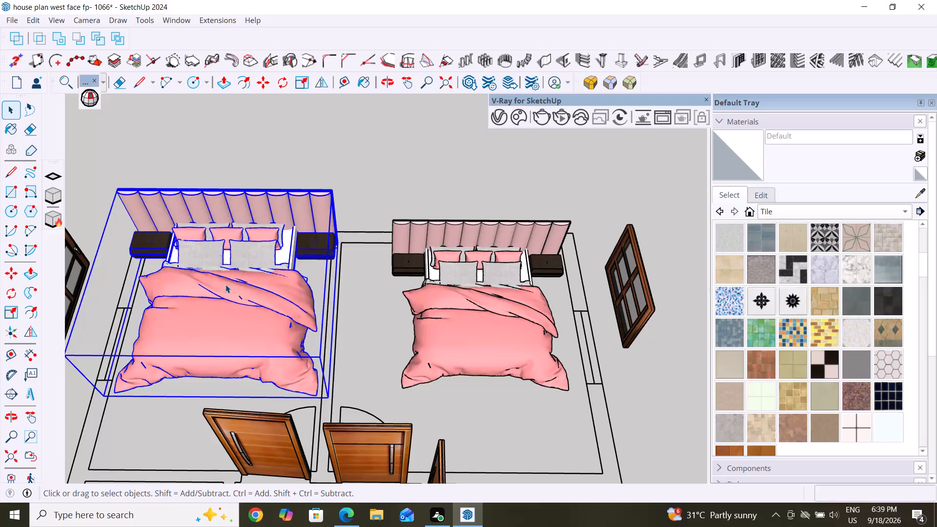
# Move the scaled bed about 3' within its bedroom so its headboard sits against the outer end wall.
pyautogui.click(469, 289)
pyautogui.moveTo(572, 349); pyautogui.dragTo(165, 284, button='middle')
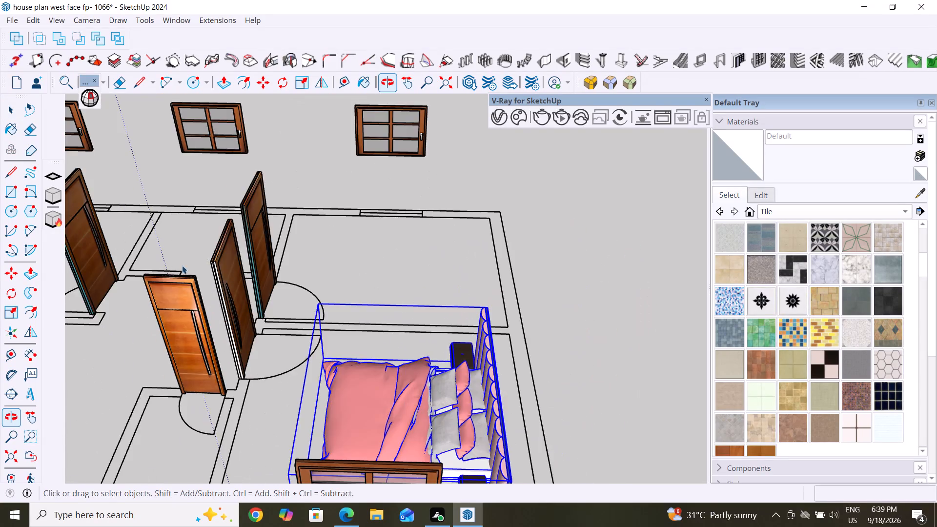
pyautogui.scroll(-5, 264, 225)
pyautogui.moveTo(408, 349); pyautogui.dragTo(249, 373, button='middle')
pyautogui.scroll(3, 428, 326)
pyautogui.moveTo(458, 344); pyautogui.dragTo(411, 366, button='middle')
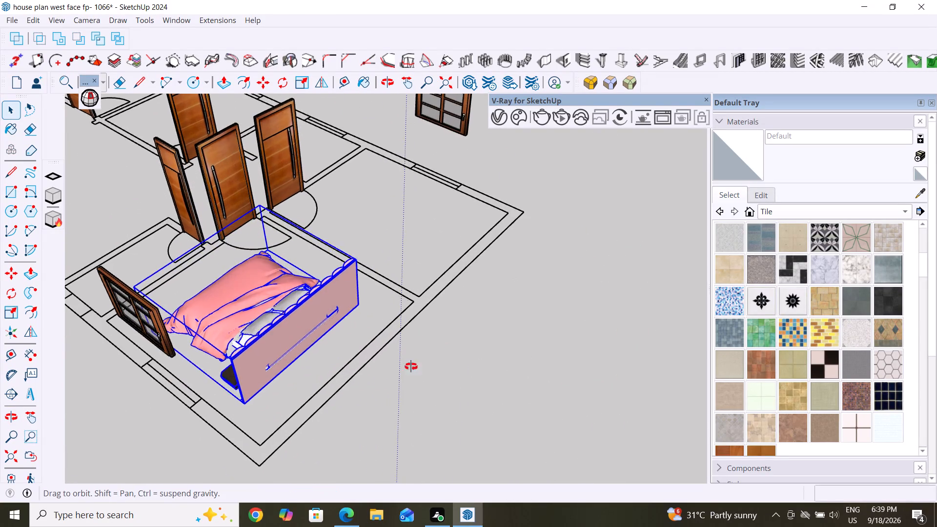
pyautogui.moveTo(411, 366); pyautogui.dragTo(258, 333, button='middle')
pyautogui.press('Escape')
pyautogui.press('Escape')
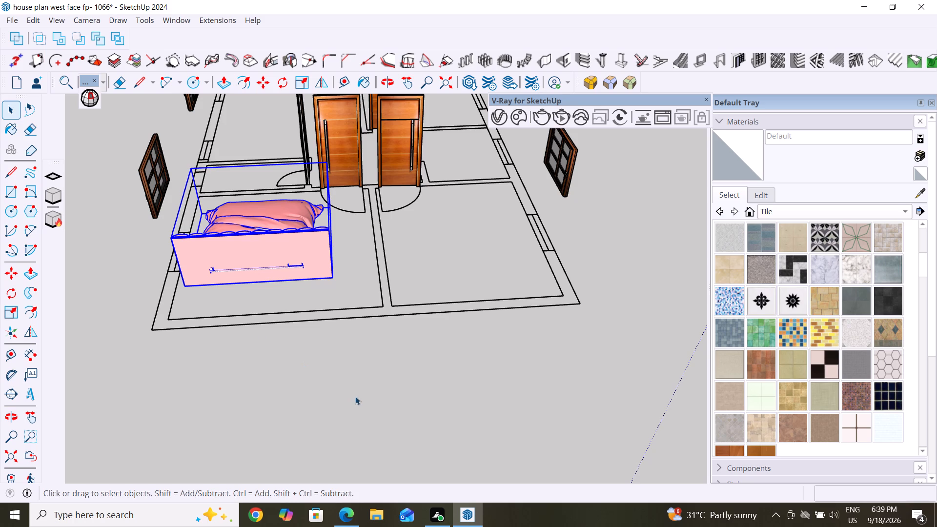
pyautogui.press('Escape')
pyautogui.press('Escape')
pyautogui.press('Escape')
pyautogui.press('m')
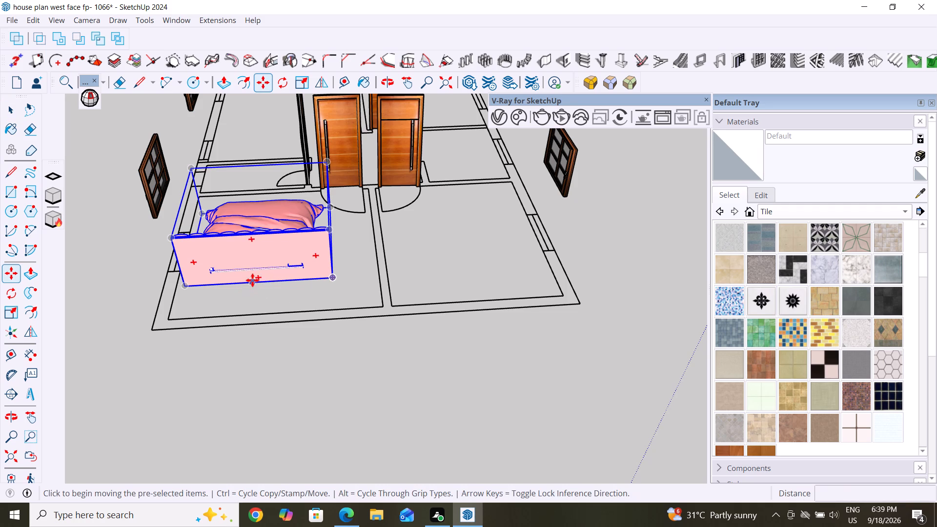
pyautogui.click(252, 280)
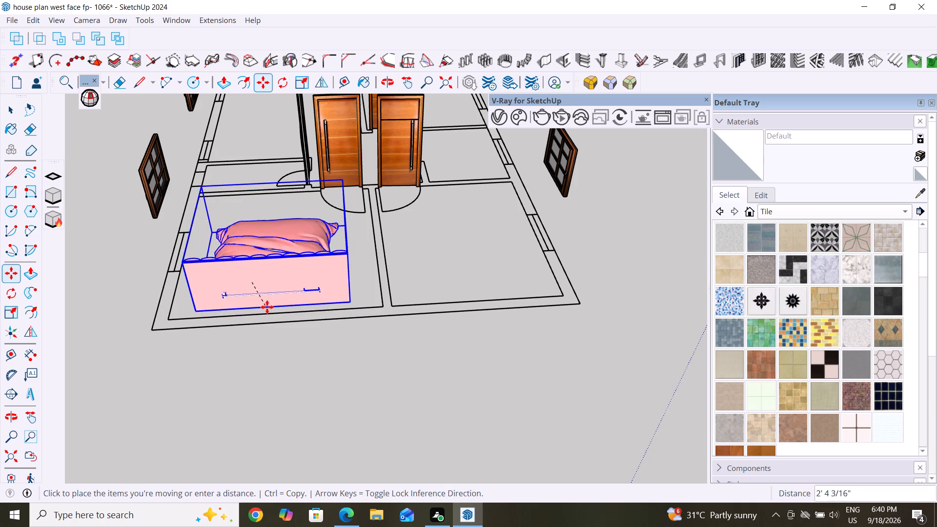
pyautogui.click(270, 307)
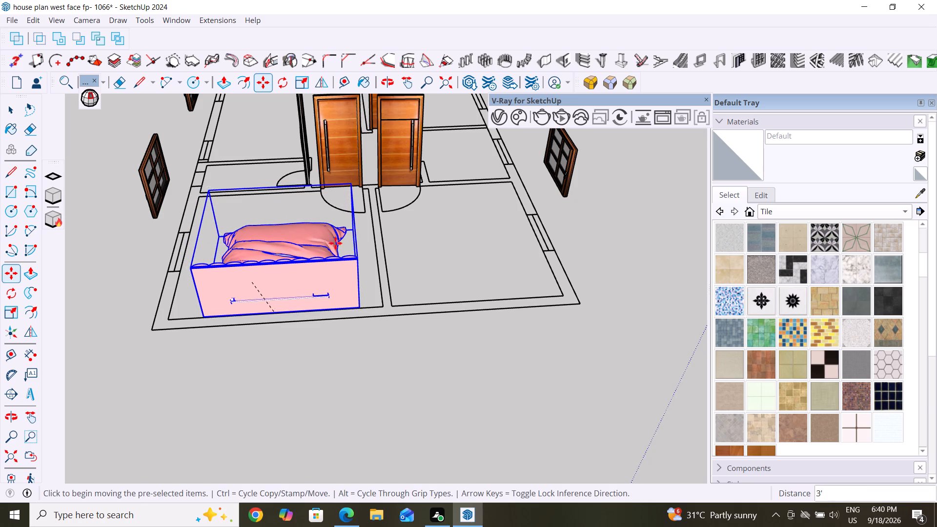
pyautogui.press('Escape')
pyautogui.press('Escape')
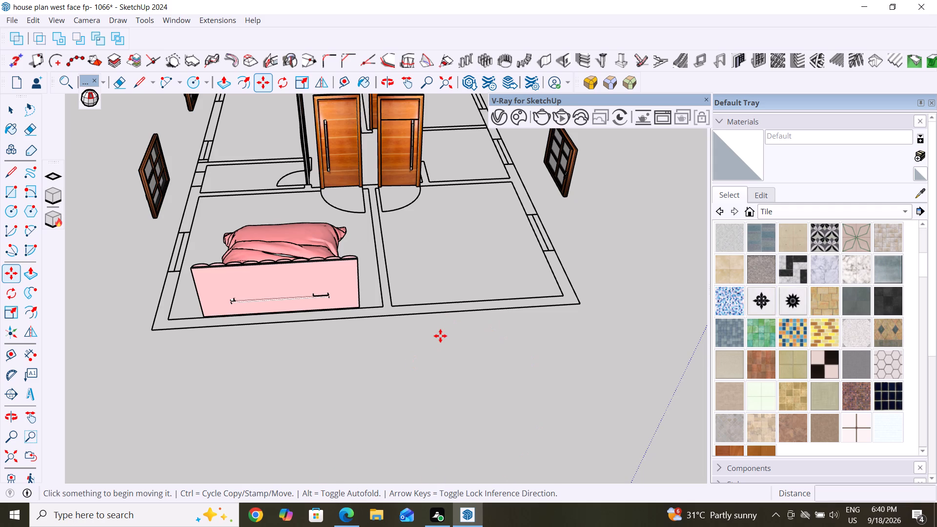
# Save the house model under its existing file name.
pyautogui.hotkey('ctrl', 's')
pyautogui.hotkey('ctrl', 's')
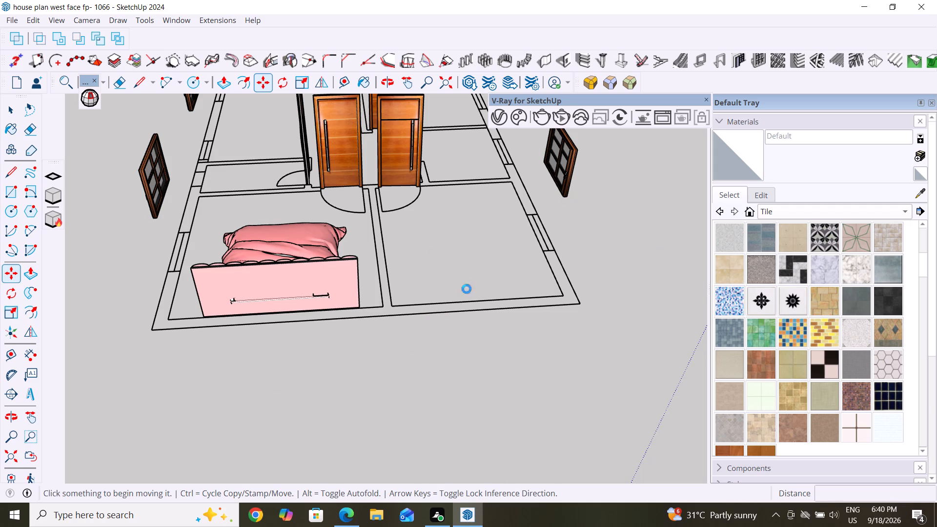
pyautogui.hotkey('ctrl', 's')
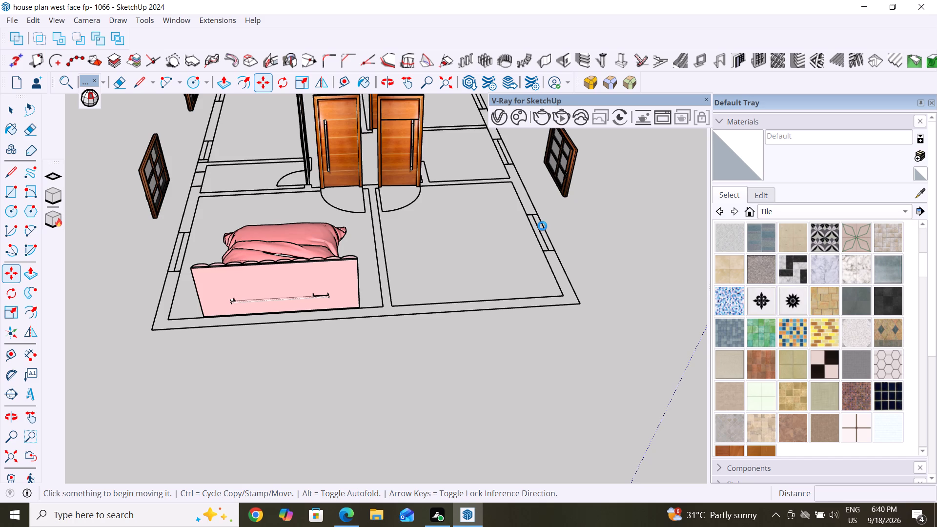
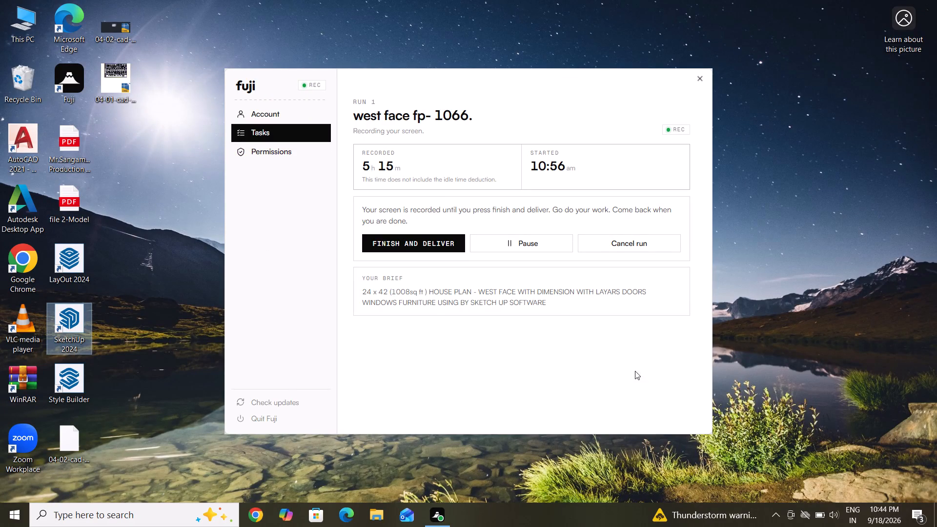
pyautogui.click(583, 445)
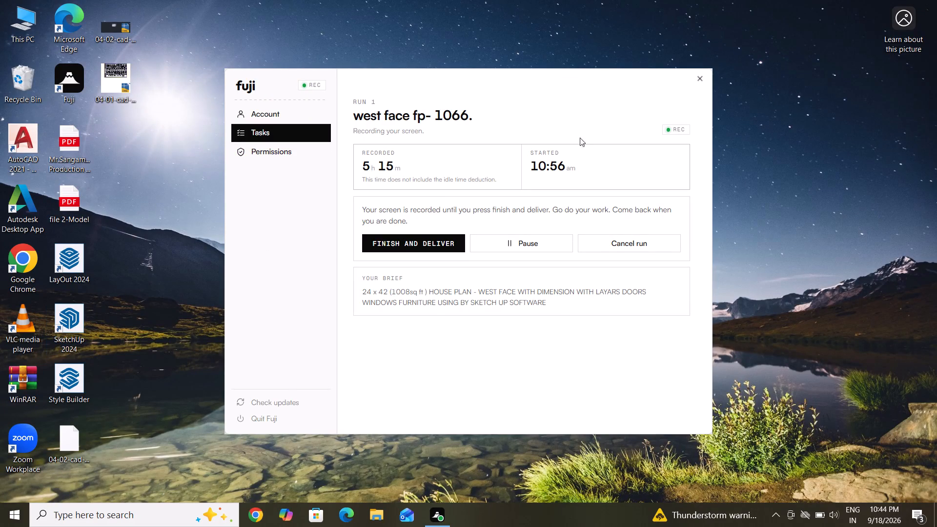
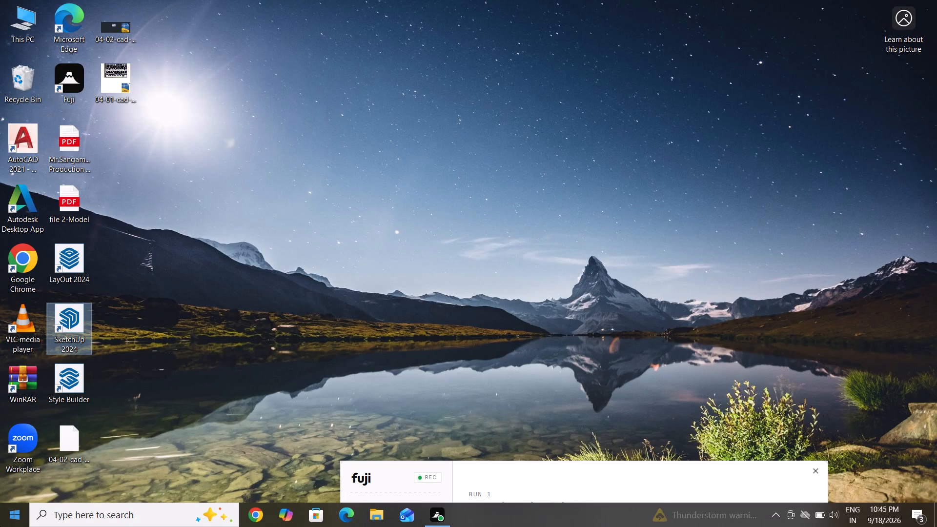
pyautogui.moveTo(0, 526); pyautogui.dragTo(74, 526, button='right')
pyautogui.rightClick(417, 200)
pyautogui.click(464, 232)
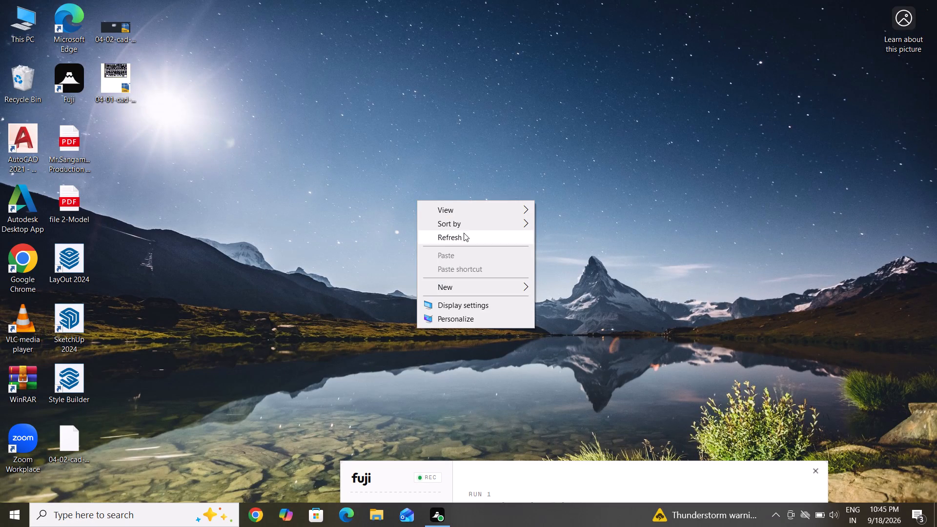
# Launch SketchUp 2024 from the desktop.
pyautogui.doubleClick(72, 326)
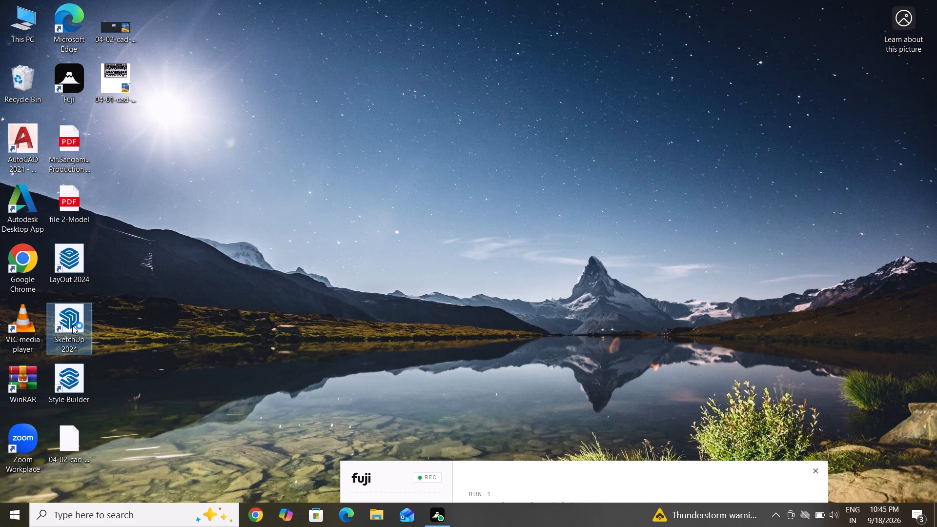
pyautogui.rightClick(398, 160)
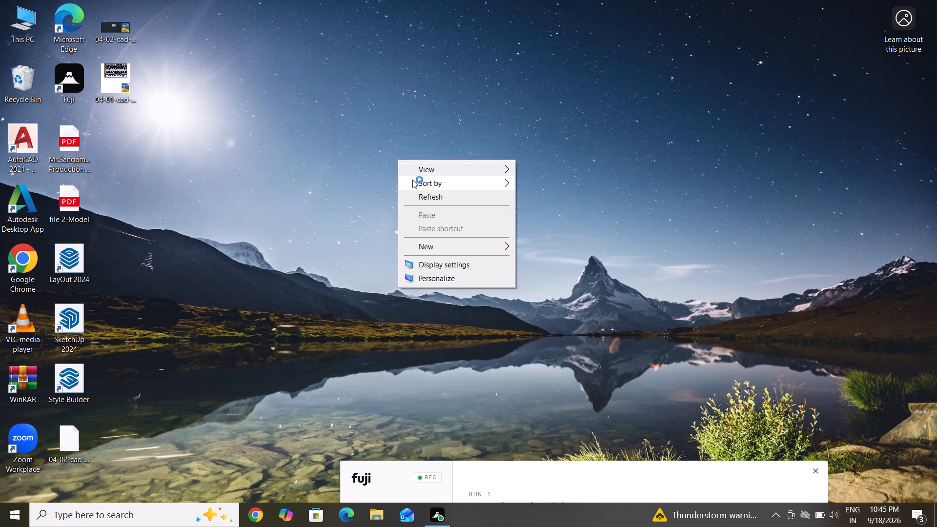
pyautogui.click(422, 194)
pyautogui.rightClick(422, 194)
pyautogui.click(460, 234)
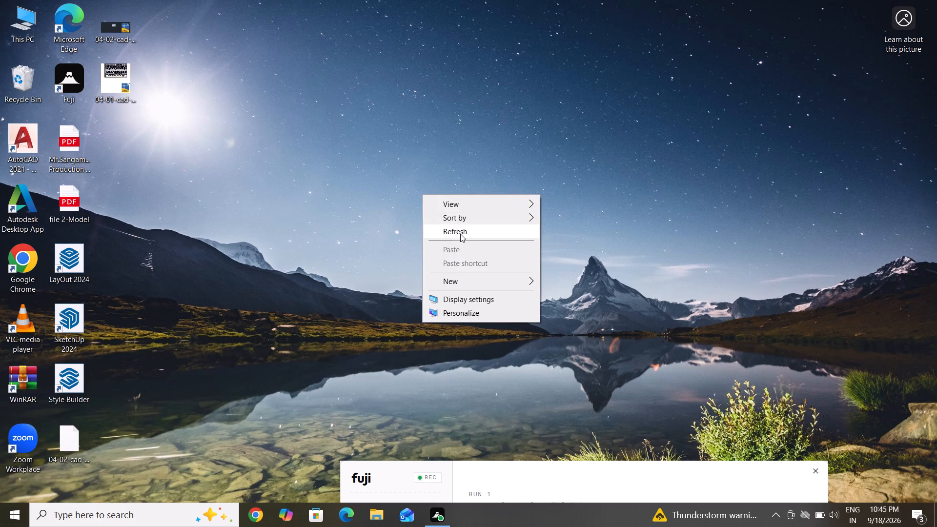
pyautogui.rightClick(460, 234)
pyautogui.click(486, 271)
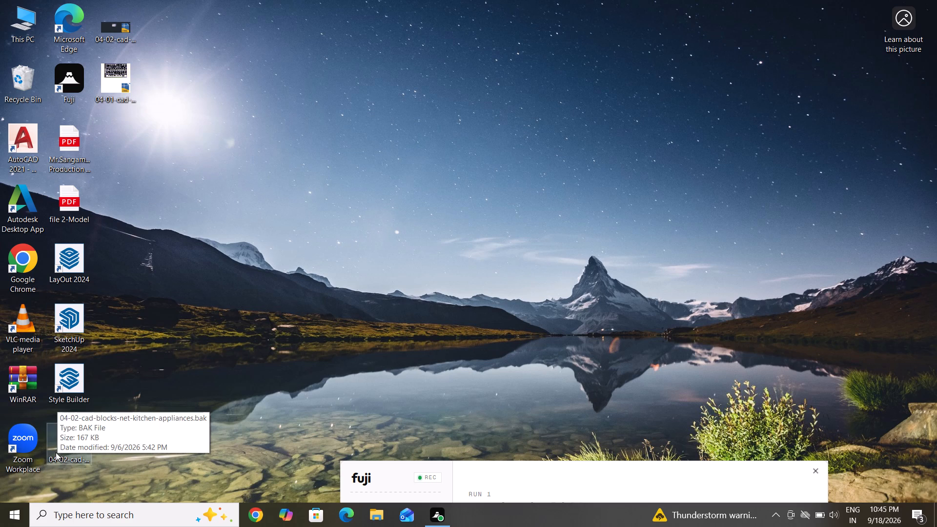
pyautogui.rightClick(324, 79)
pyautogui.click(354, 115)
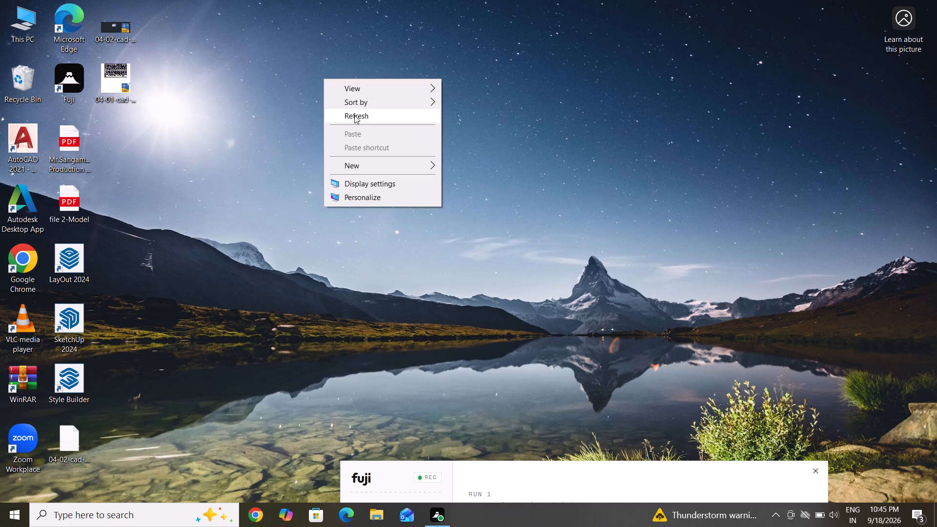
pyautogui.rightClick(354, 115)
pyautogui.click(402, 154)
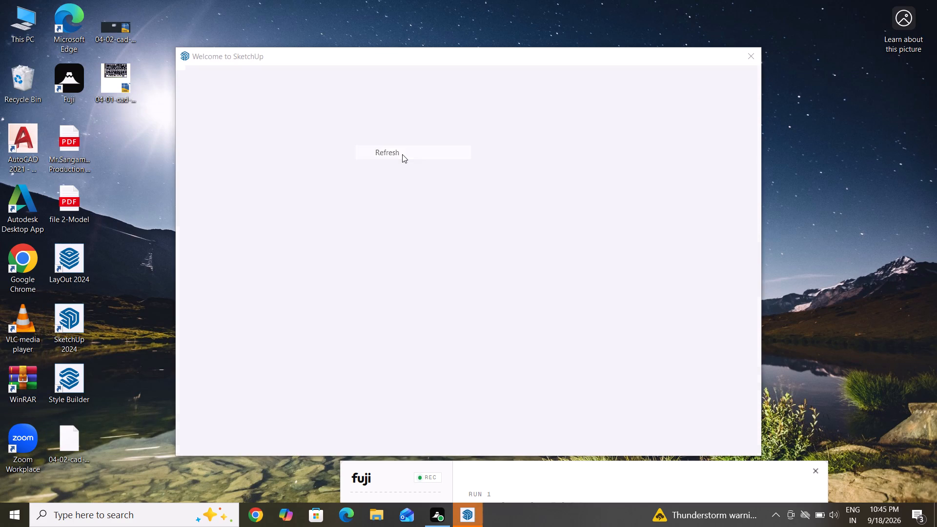
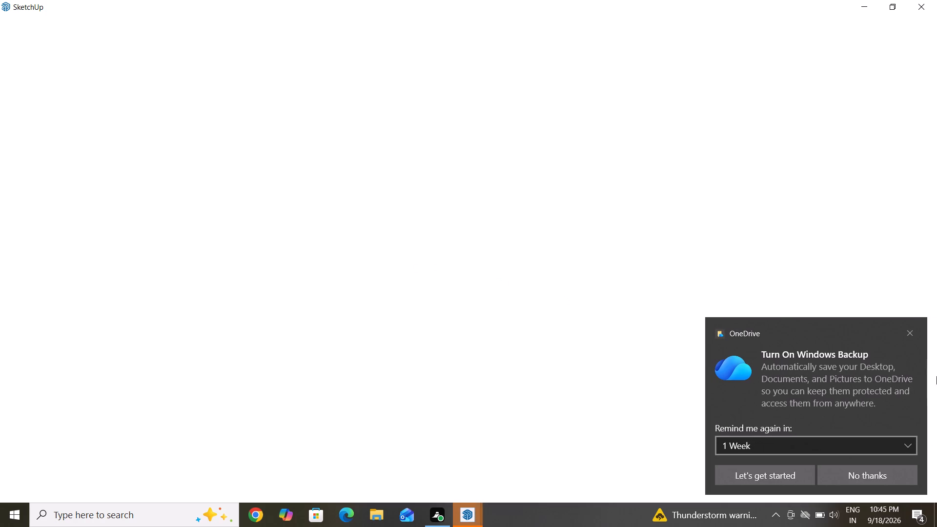
# Dismiss the OneDrive backup notification and return to the loading house plan model.
pyautogui.click(910, 332)
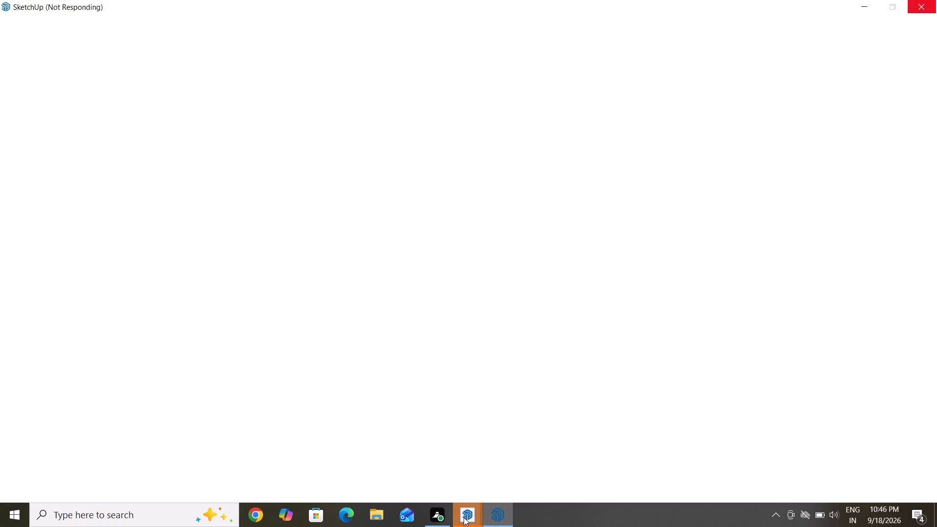
pyautogui.click(527, 451)
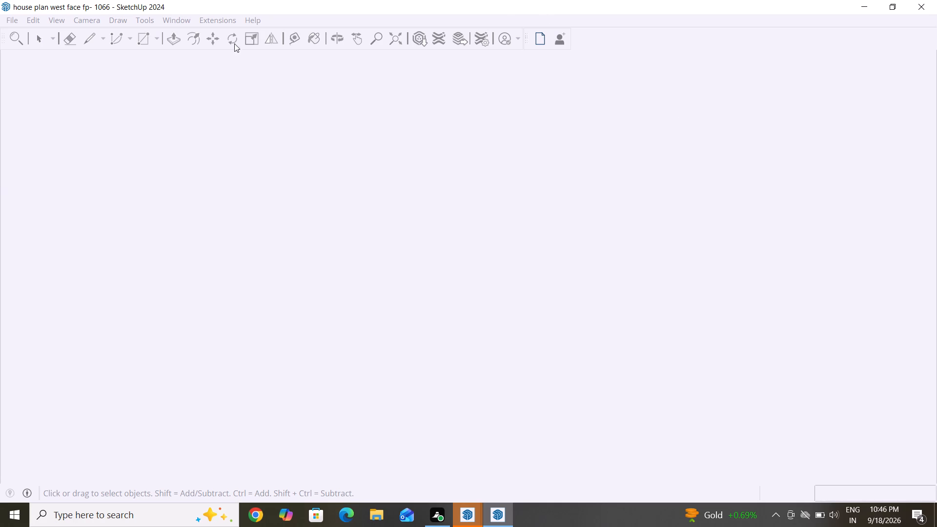
# Close the Extension Manager window.
pyautogui.scroll(-6, 351, 335)
pyautogui.scroll(-4, 410, 296)
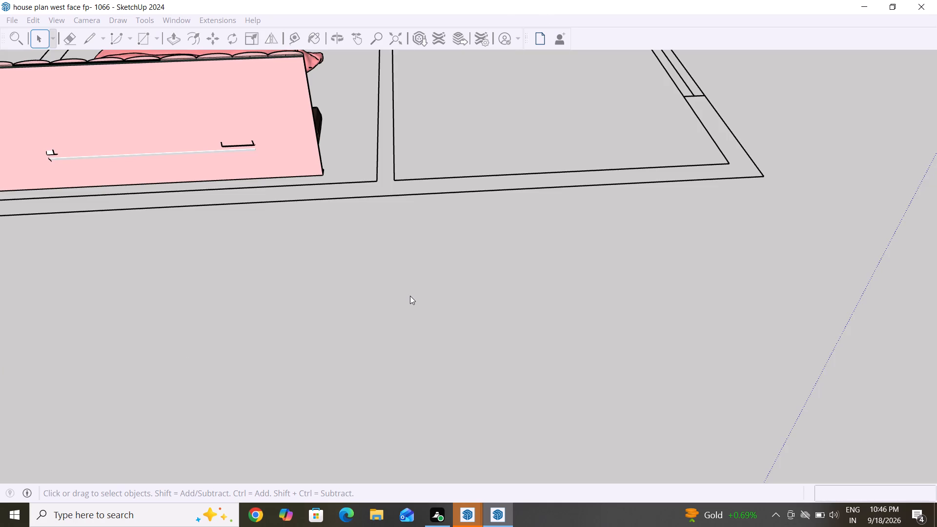
pyautogui.moveTo(533, 301); pyautogui.dragTo(433, 380, button='middle')
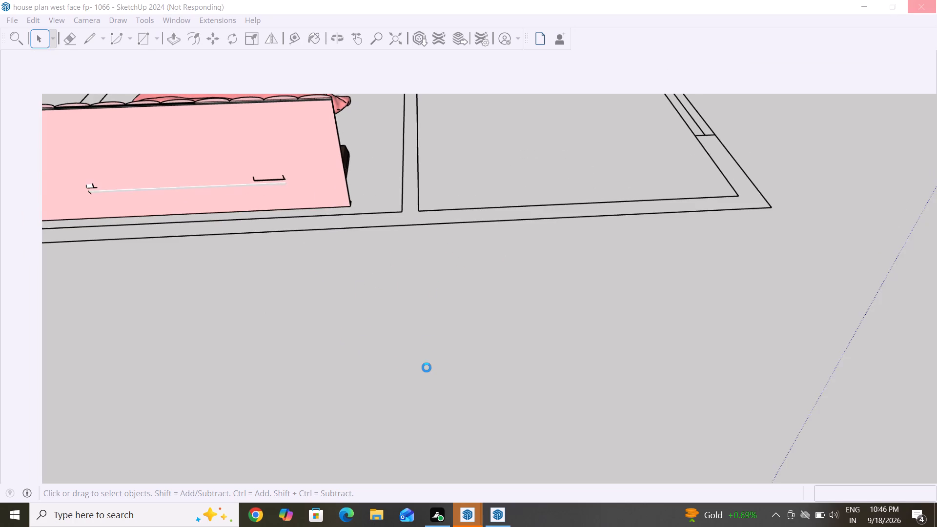
pyautogui.scroll(-2, 426, 368)
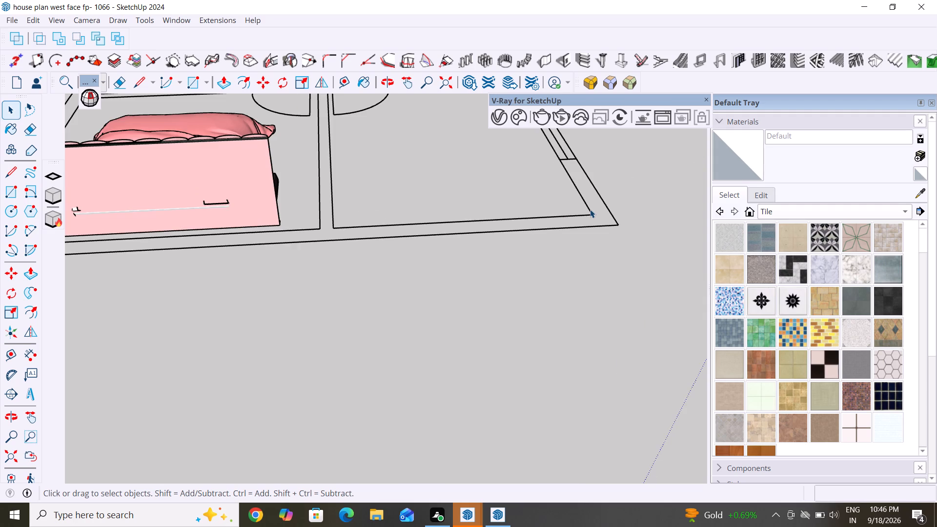
pyautogui.scroll(-6, 393, 289)
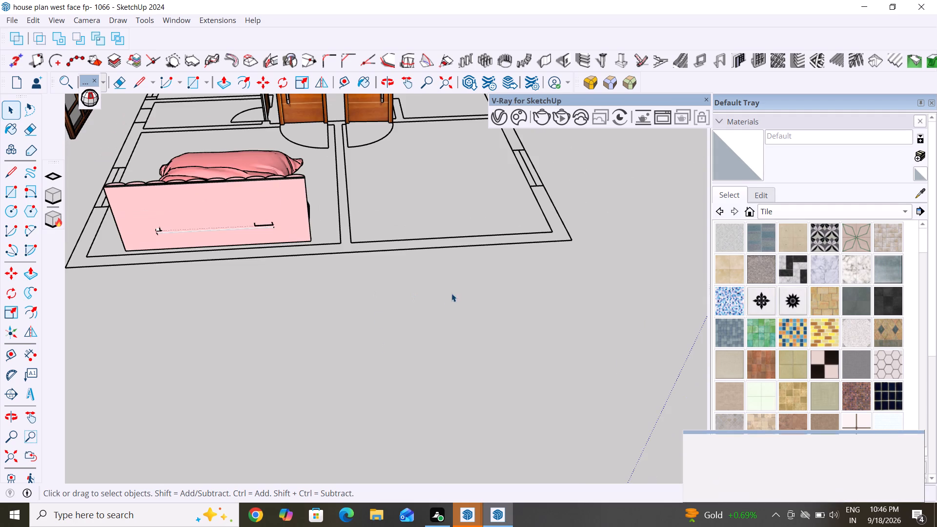
pyautogui.click(829, 487)
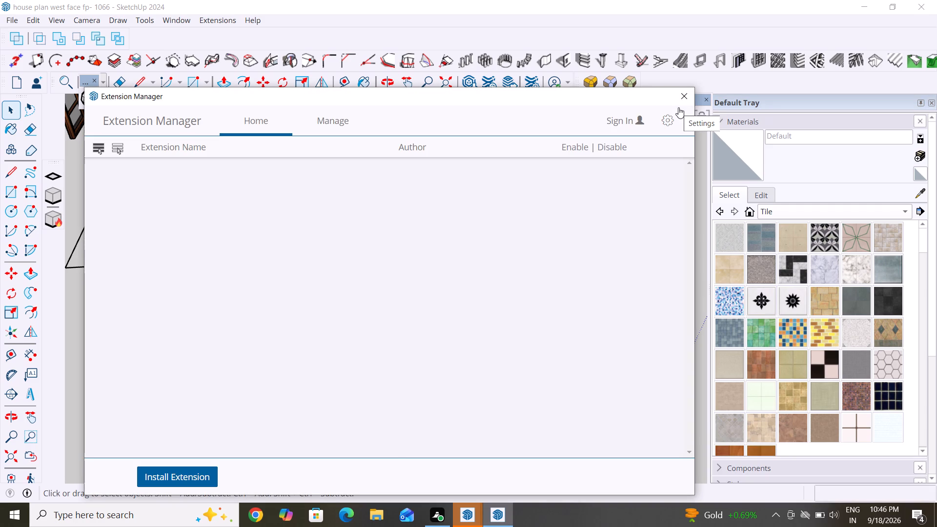
pyautogui.click(683, 99)
# Examine the house plan's wall outlines, doors, windows, staircase and bed from several sides and from above.
pyautogui.scroll(-3, 474, 392)
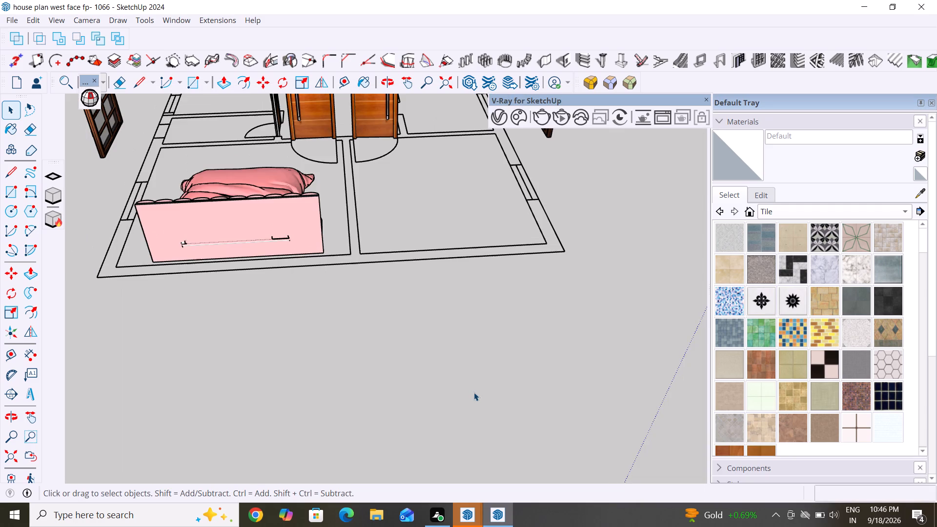
pyautogui.scroll(-3, 474, 392)
pyautogui.moveTo(540, 355); pyautogui.dragTo(122, 346, button='middle')
pyautogui.moveTo(438, 331); pyautogui.dragTo(215, 355, button='middle')
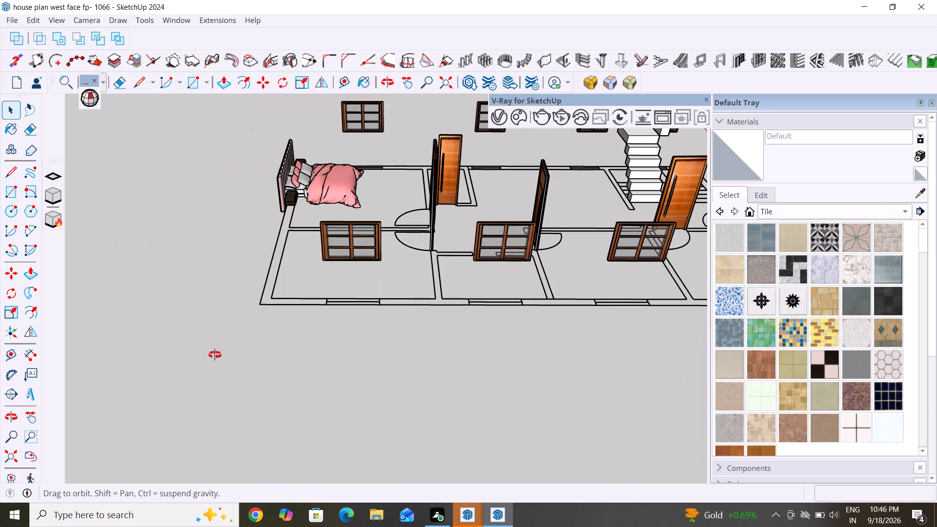
pyautogui.moveTo(215, 355); pyautogui.dragTo(567, 326, button='middle')
pyautogui.scroll(-4, 201, 251)
pyautogui.scroll(-5, 183, 292)
pyautogui.moveTo(405, 267); pyautogui.dragTo(333, 352, button='middle')
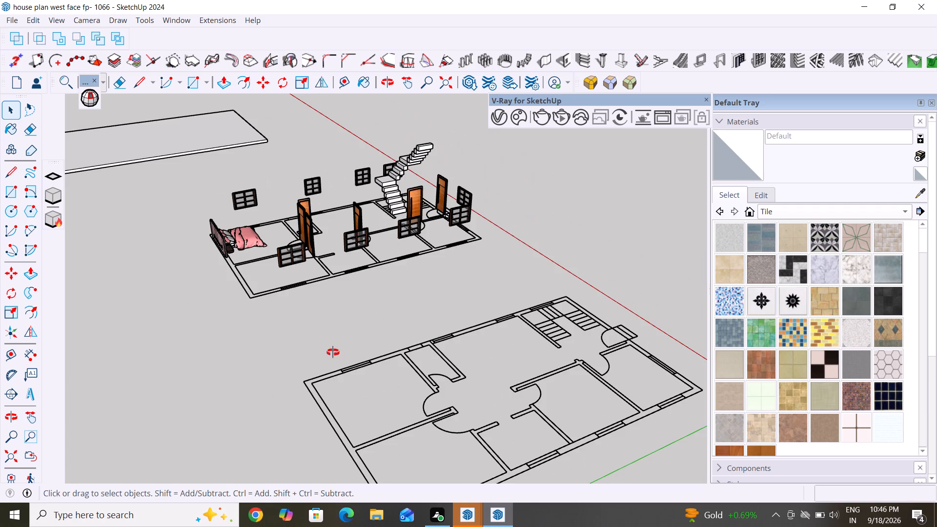
pyautogui.moveTo(333, 352); pyautogui.dragTo(267, 403, button='middle')
pyautogui.scroll(-1, 263, 405)
pyautogui.scroll(4, 413, 301)
pyautogui.moveTo(478, 280); pyautogui.dragTo(299, 335, button='middle')
pyautogui.scroll(3, 463, 263)
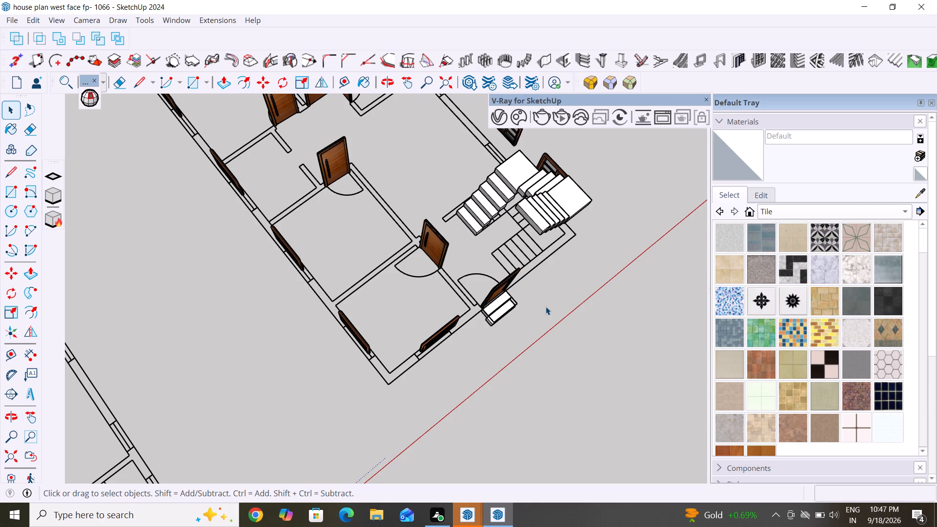
pyautogui.scroll(-5, 375, 394)
pyautogui.moveTo(389, 413); pyautogui.dragTo(437, 365, button='middle')
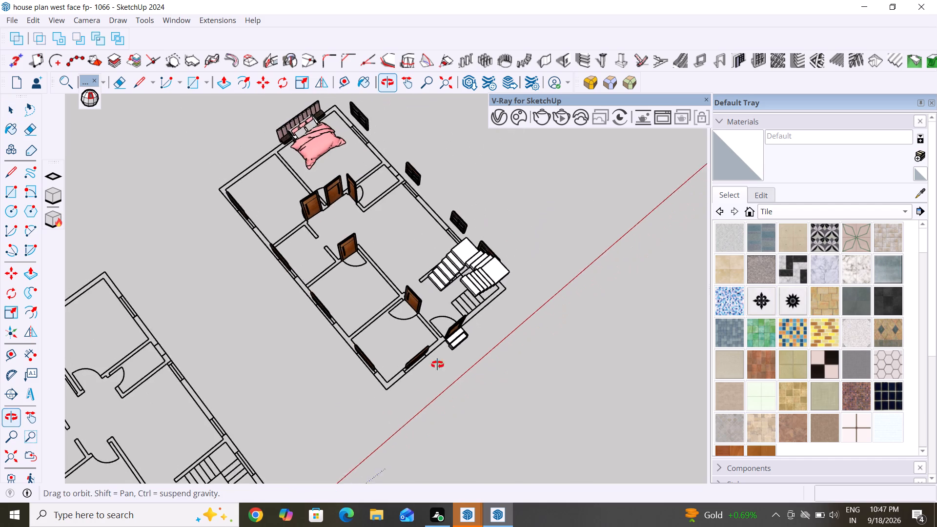
pyautogui.moveTo(437, 365); pyautogui.dragTo(482, 283, button='middle')
pyautogui.scroll(4, 368, 387)
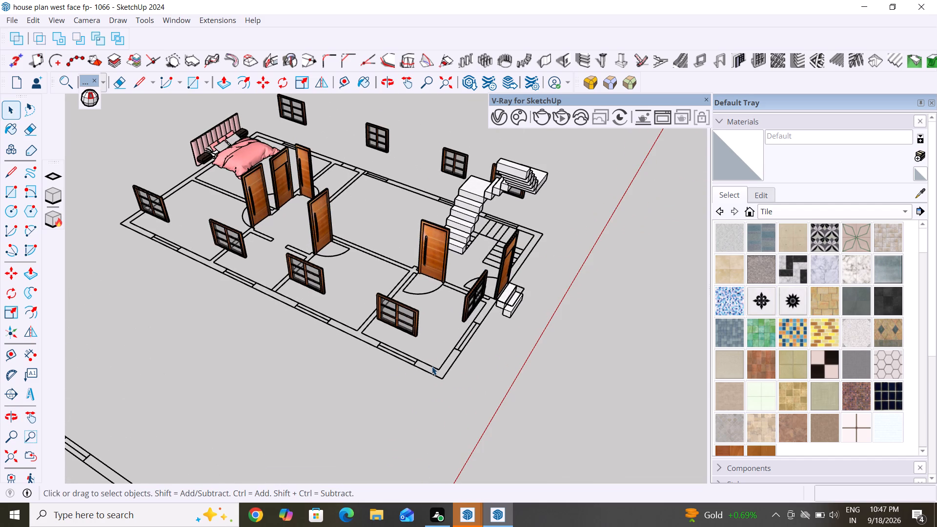
pyautogui.rightClick(431, 370)
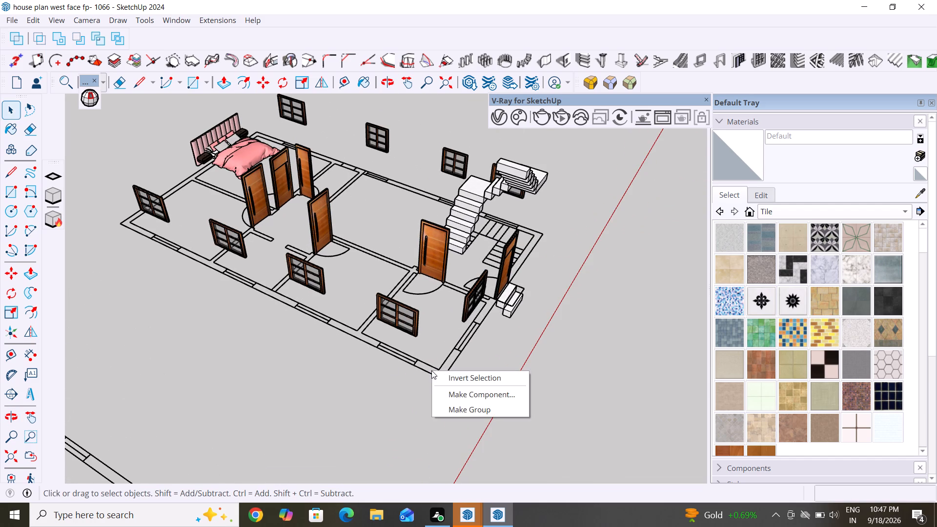
pyautogui.click(615, 262)
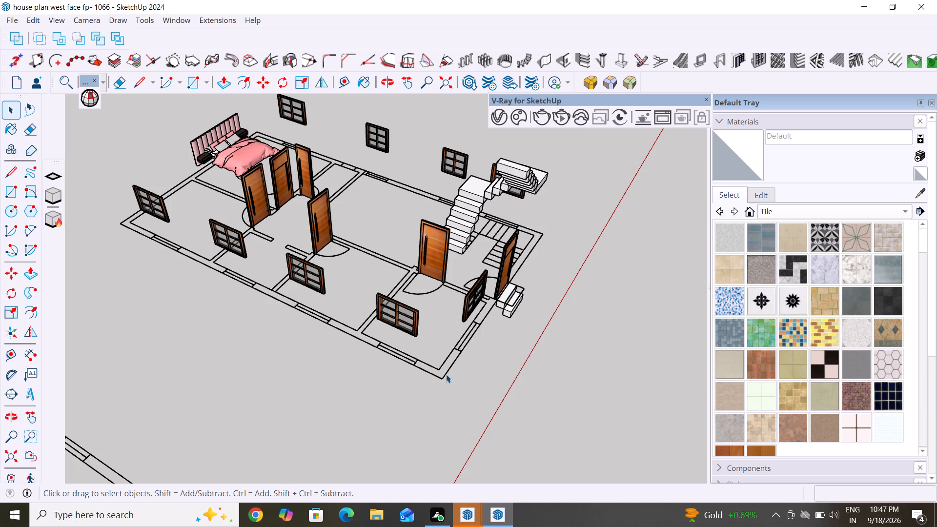
pyautogui.scroll(-4, 458, 443)
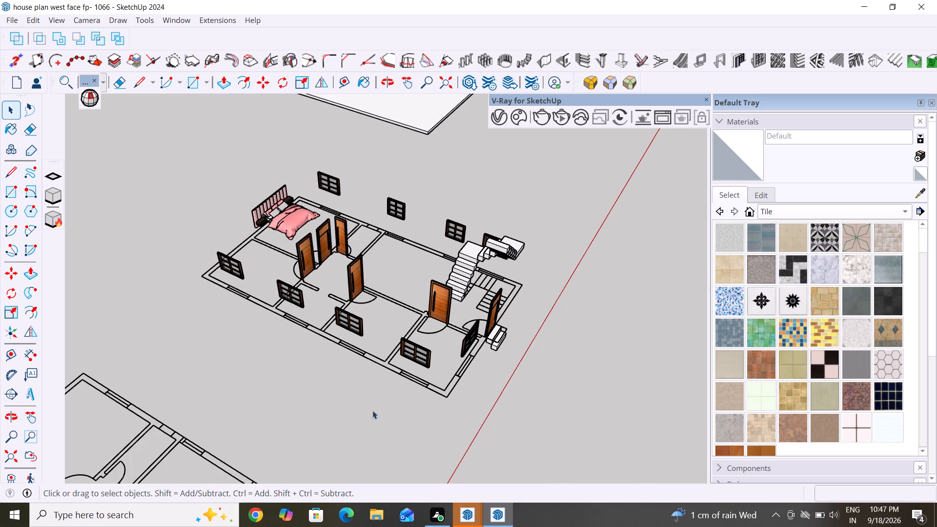
pyautogui.moveTo(366, 410); pyautogui.dragTo(202, 408, button='middle')
pyautogui.moveTo(443, 416); pyautogui.dragTo(332, 441, button='middle')
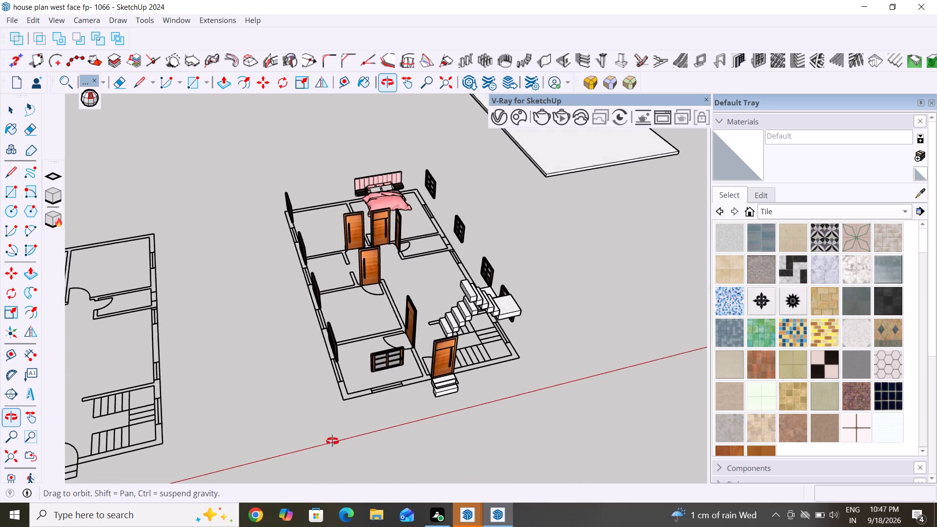
pyautogui.moveTo(332, 441); pyautogui.dragTo(321, 442, button='middle')
pyautogui.scroll(-5, 368, 299)
pyautogui.scroll(5, 340, 413)
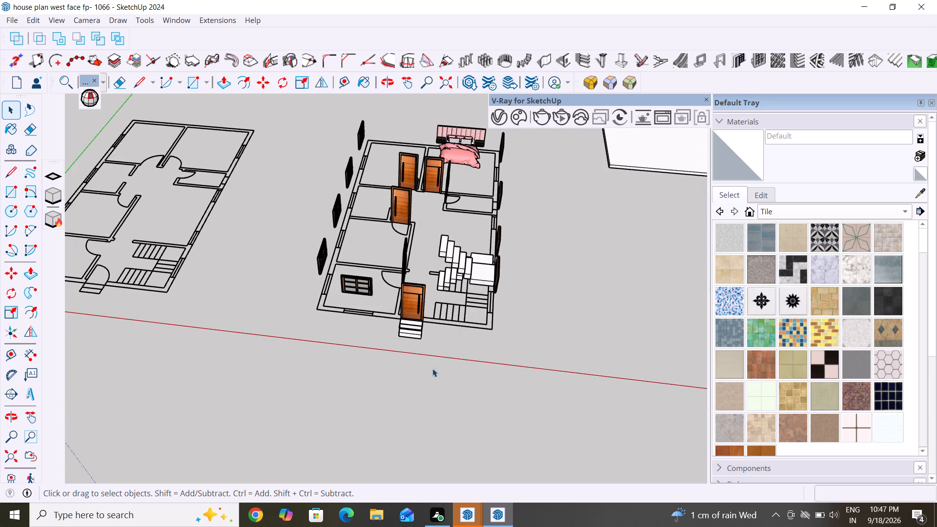
pyautogui.scroll(-4, 398, 403)
pyautogui.moveTo(536, 313); pyautogui.dragTo(333, 333, button='middle')
pyautogui.moveTo(345, 376); pyautogui.dragTo(377, 378, button='middle')
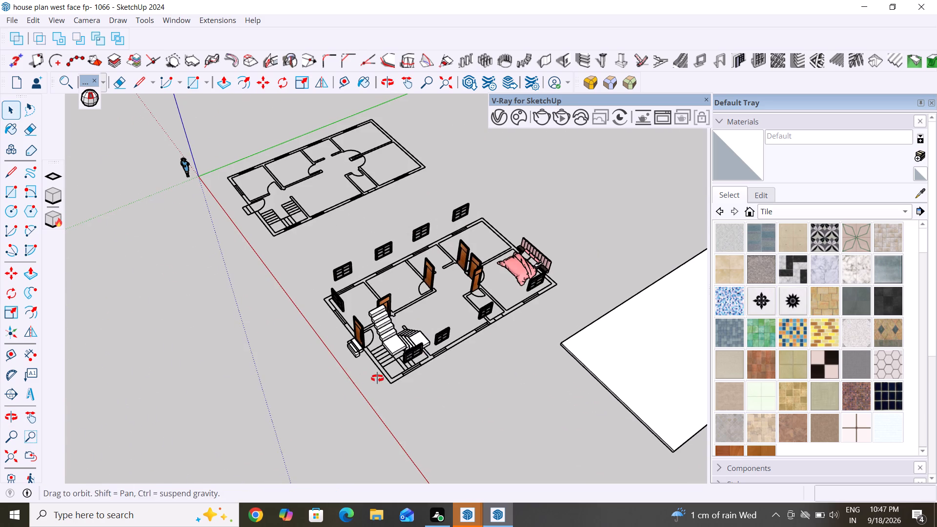
pyautogui.moveTo(377, 378); pyautogui.dragTo(488, 353, button='middle')
pyautogui.scroll(4, 442, 365)
pyautogui.moveTo(395, 380); pyautogui.dragTo(530, 383, button='middle')
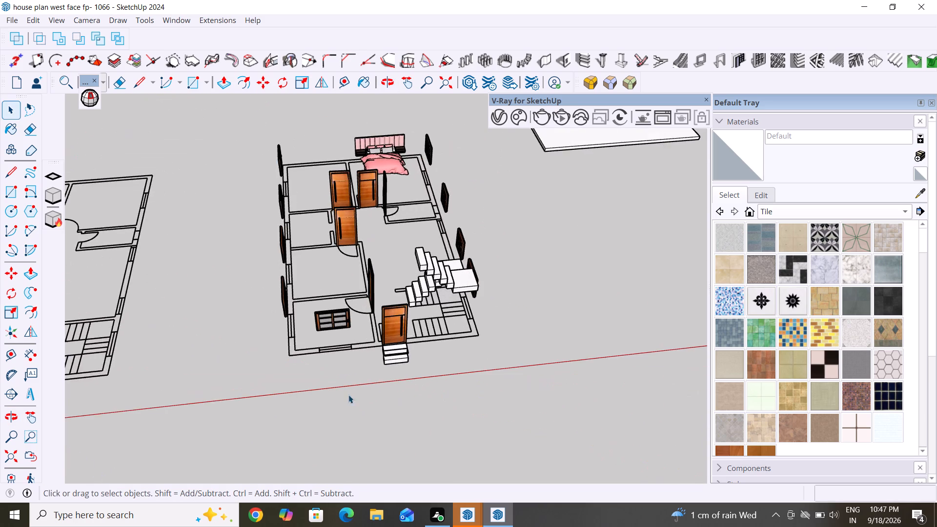
pyautogui.scroll(3, 347, 390)
pyautogui.moveTo(330, 357); pyautogui.dragTo(482, 374, button='middle')
pyautogui.scroll(4, 374, 357)
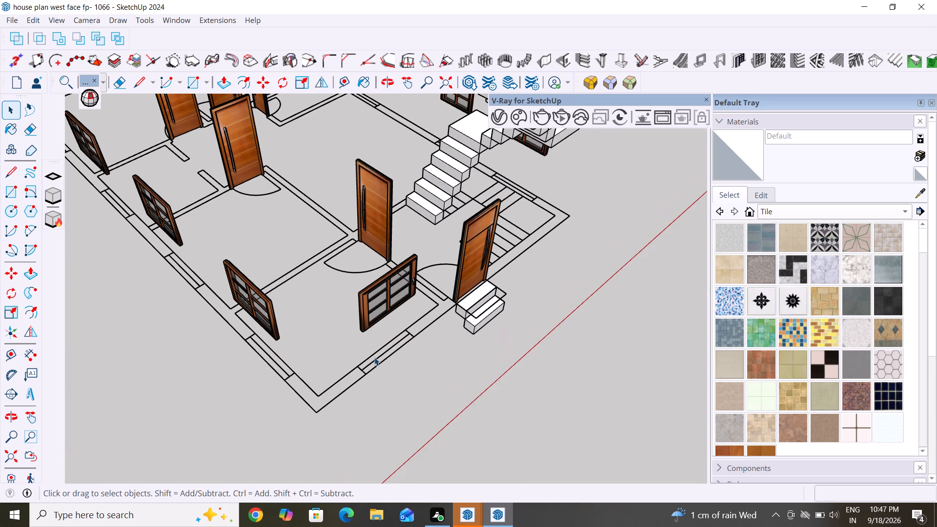
pyautogui.scroll(-2, 381, 368)
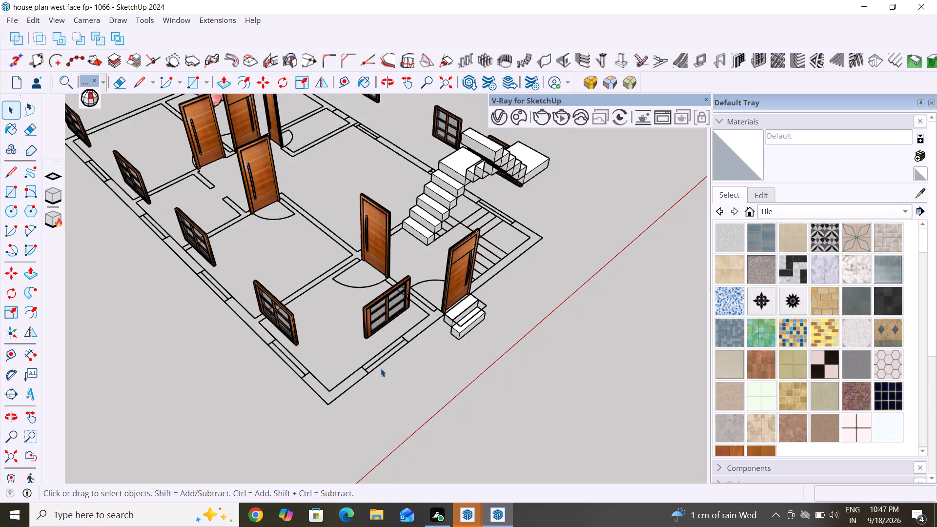
pyautogui.scroll(-2, 381, 368)
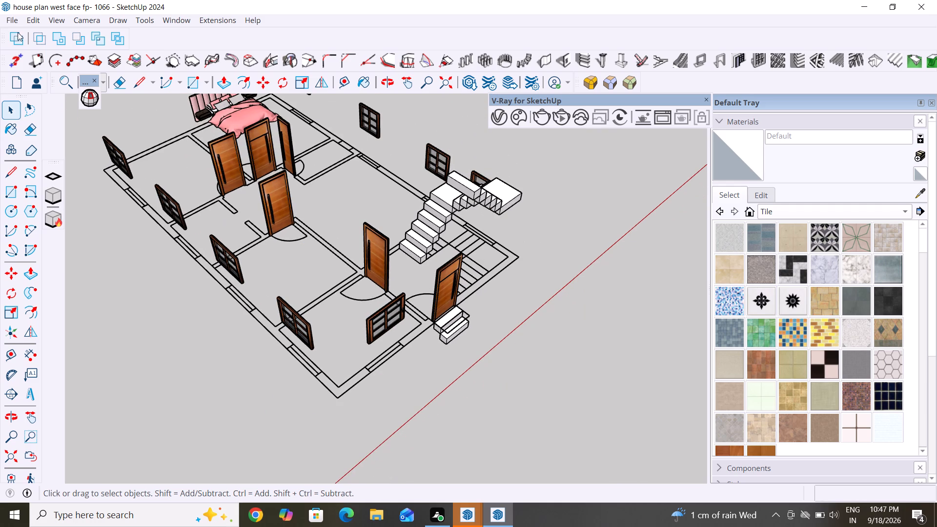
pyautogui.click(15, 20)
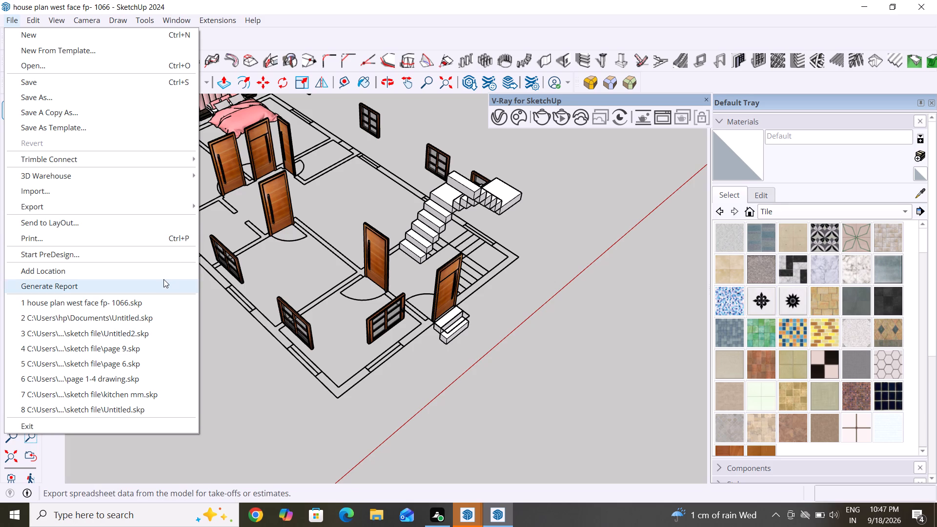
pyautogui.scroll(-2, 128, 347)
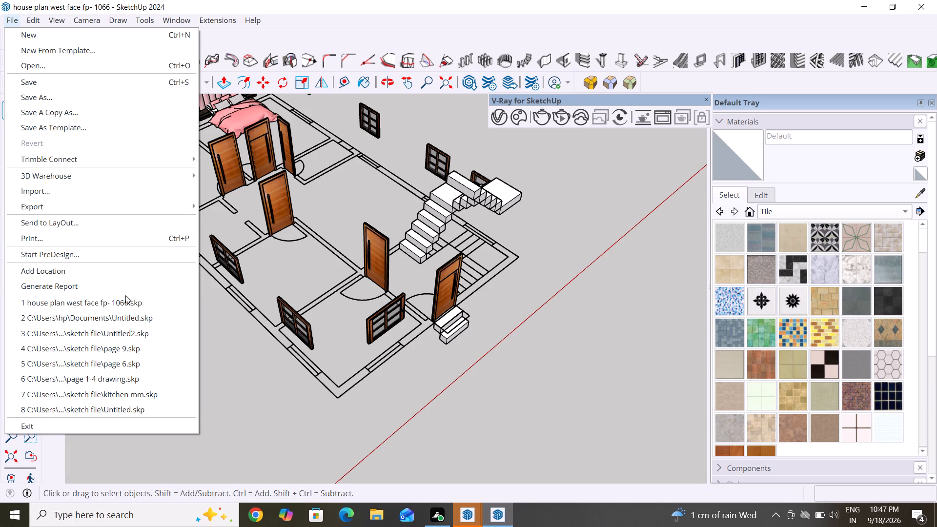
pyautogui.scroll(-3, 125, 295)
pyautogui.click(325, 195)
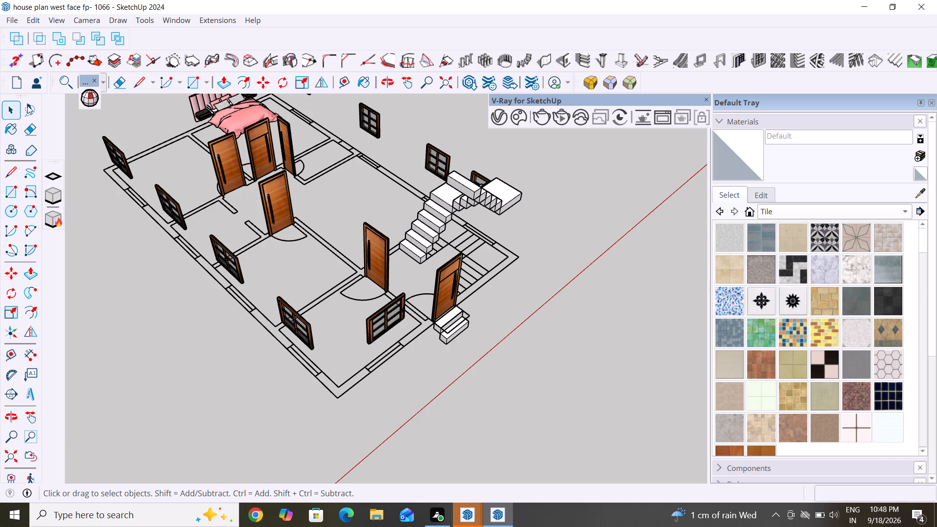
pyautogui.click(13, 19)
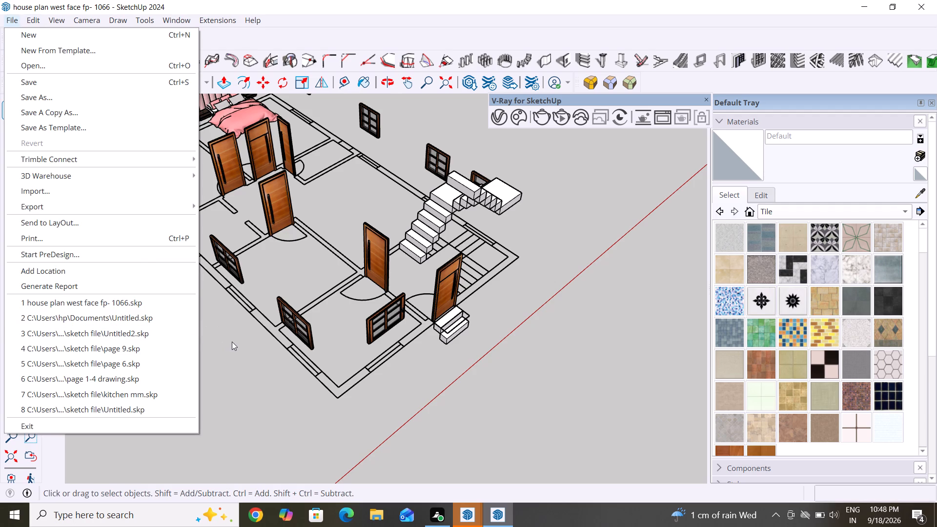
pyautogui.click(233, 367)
# Unhide all hidden objects in the house plan model.
pyautogui.click(34, 19)
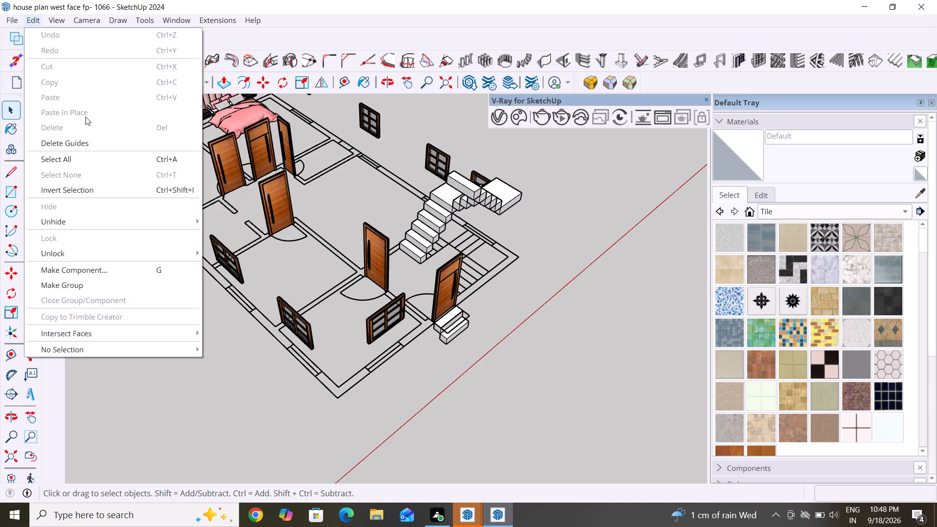
pyautogui.click(104, 226)
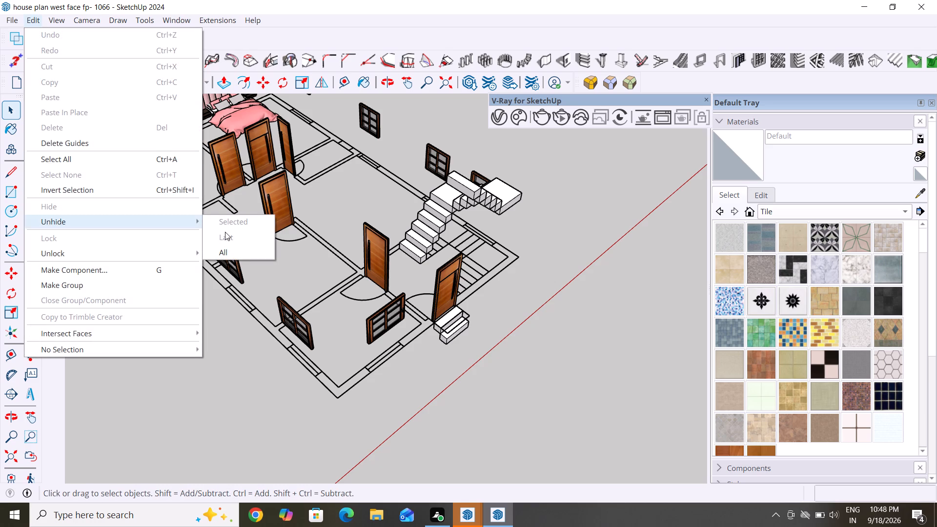
pyautogui.click(234, 253)
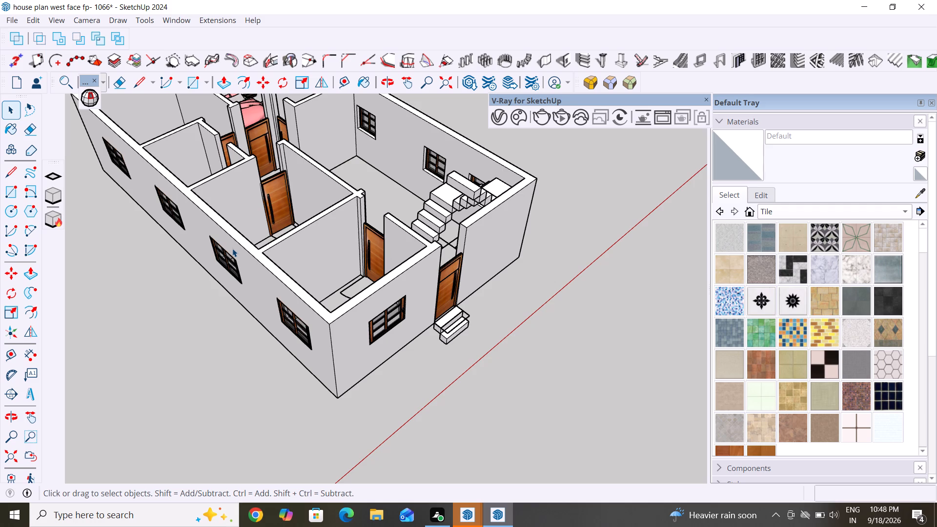
# Examine the walls, rooms, staircase and bed of the house model from the side and from above.
pyautogui.scroll(-2, 316, 460)
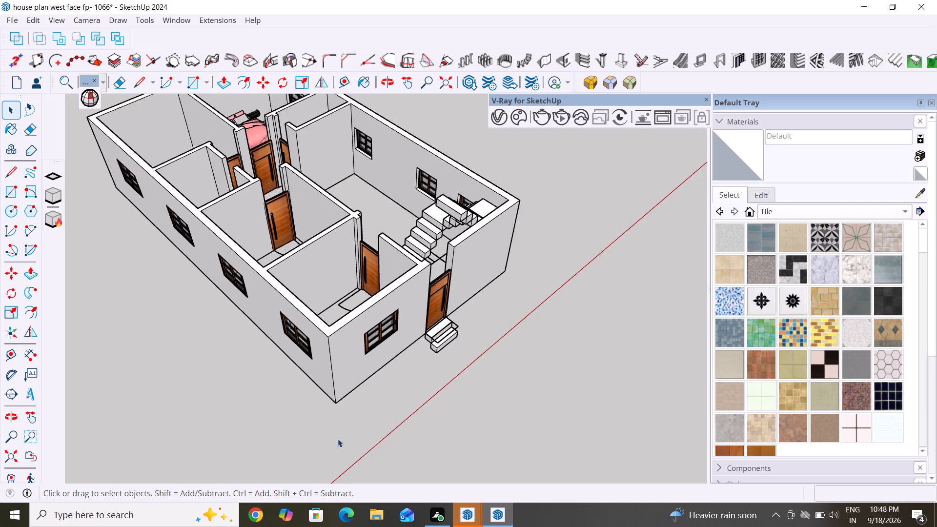
pyautogui.scroll(-4, 338, 439)
pyautogui.moveTo(536, 324); pyautogui.dragTo(25, 388, button='middle')
pyautogui.scroll(4, 368, 451)
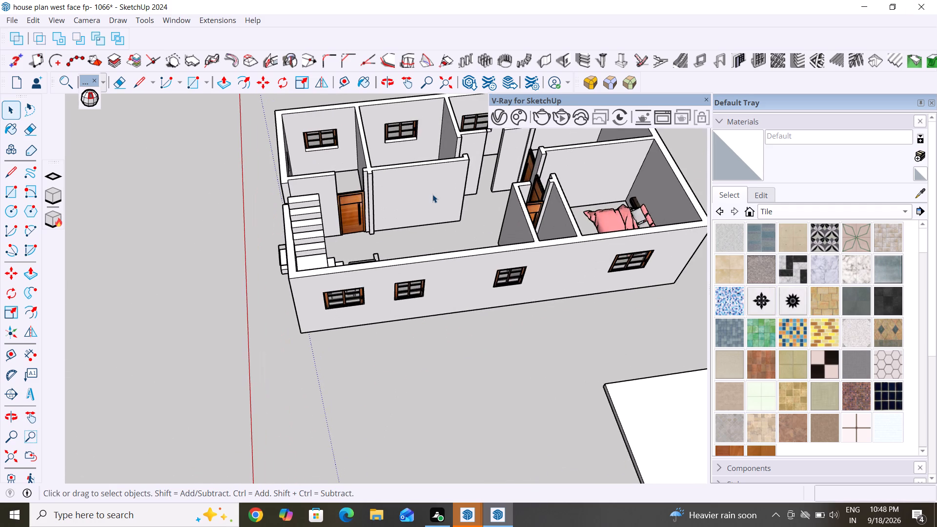
pyautogui.scroll(-2, 312, 304)
pyautogui.moveTo(539, 226); pyautogui.dragTo(584, 356, button='middle')
pyautogui.scroll(-1, 533, 294)
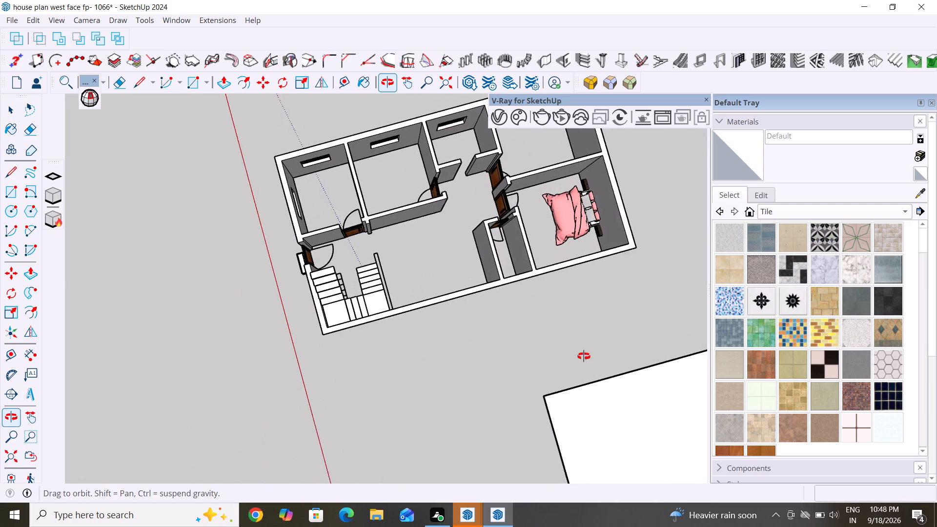
pyautogui.moveTo(584, 356); pyautogui.dragTo(589, 350, button='middle')
pyautogui.moveTo(461, 264); pyautogui.dragTo(595, 224, button='middle')
pyautogui.scroll(-4, 366, 241)
pyautogui.moveTo(371, 228); pyautogui.dragTo(493, 199, button='middle')
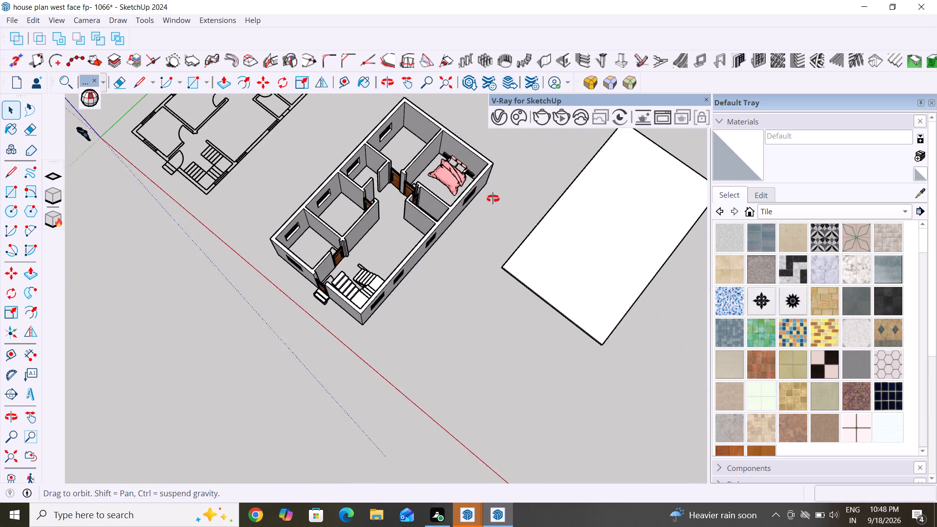
# Hide the 3D wall group of the house model so its doors, windows, stairs and bed can be accessed.
pyautogui.moveTo(493, 199); pyautogui.dragTo(497, 196, button='middle')
pyautogui.scroll(4, 257, 122)
pyautogui.scroll(3, 385, 142)
pyautogui.scroll(-1, 386, 142)
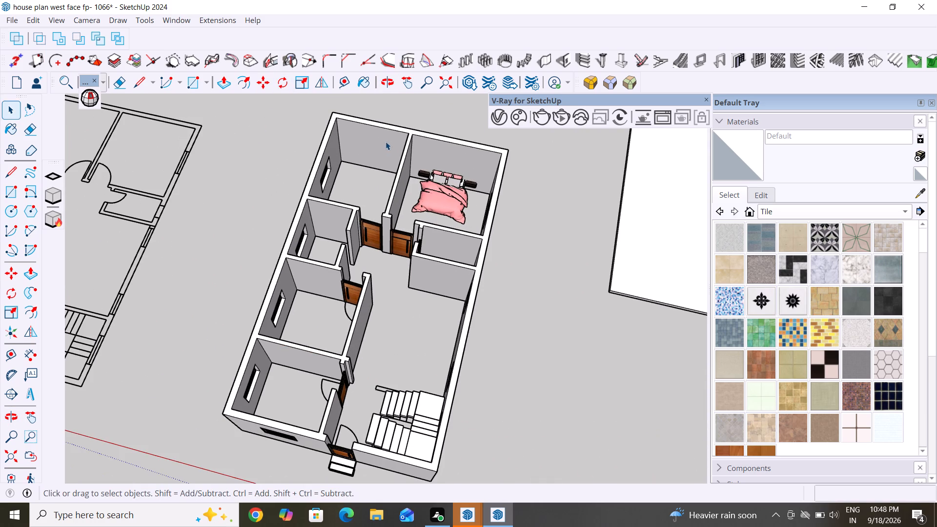
pyautogui.scroll(3, 440, 194)
pyautogui.moveTo(446, 199); pyautogui.dragTo(599, 209, button='middle')
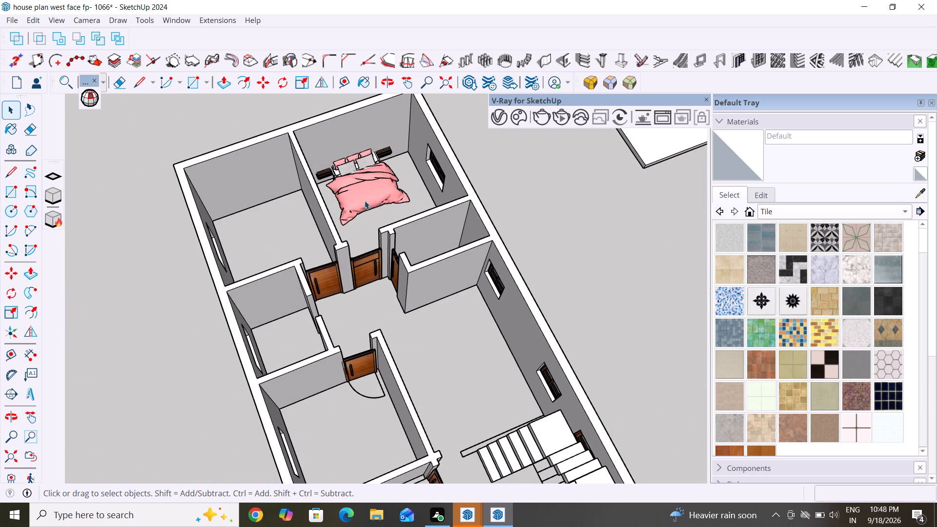
pyautogui.scroll(-4, 334, 304)
pyautogui.moveTo(401, 326); pyautogui.dragTo(282, 132, button='middle')
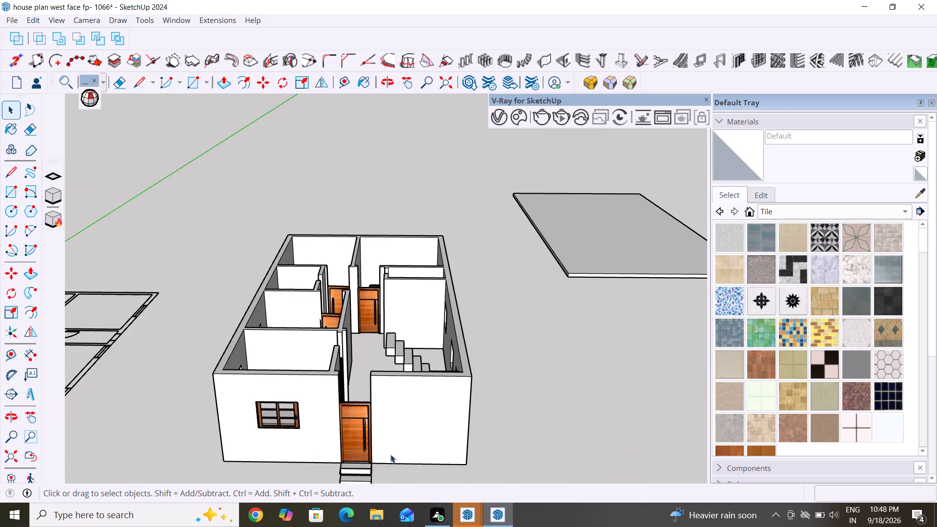
pyautogui.click(412, 403)
pyautogui.rightClick(412, 403)
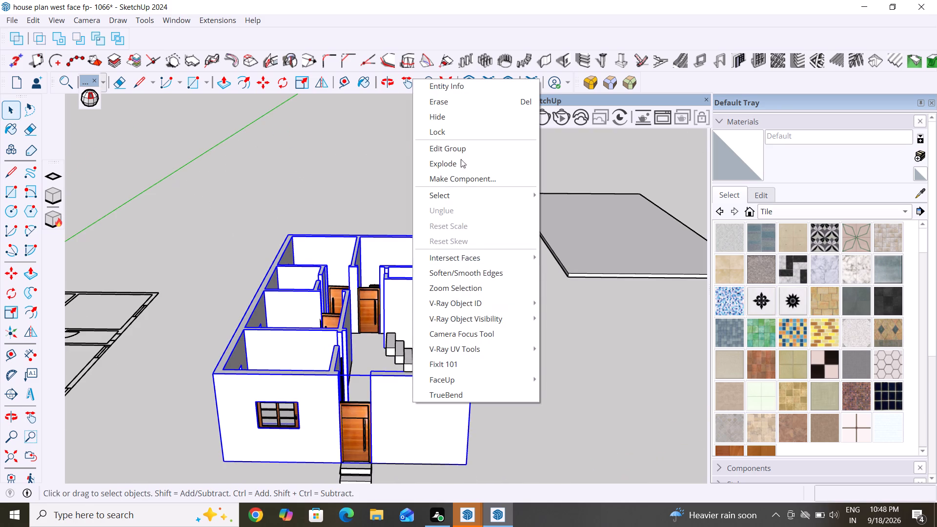
pyautogui.click(459, 122)
# Move the bed about 10 1/4" off the rear wall outline and into the bedroom.
pyautogui.moveTo(543, 403); pyautogui.dragTo(543, 404, button='middle')
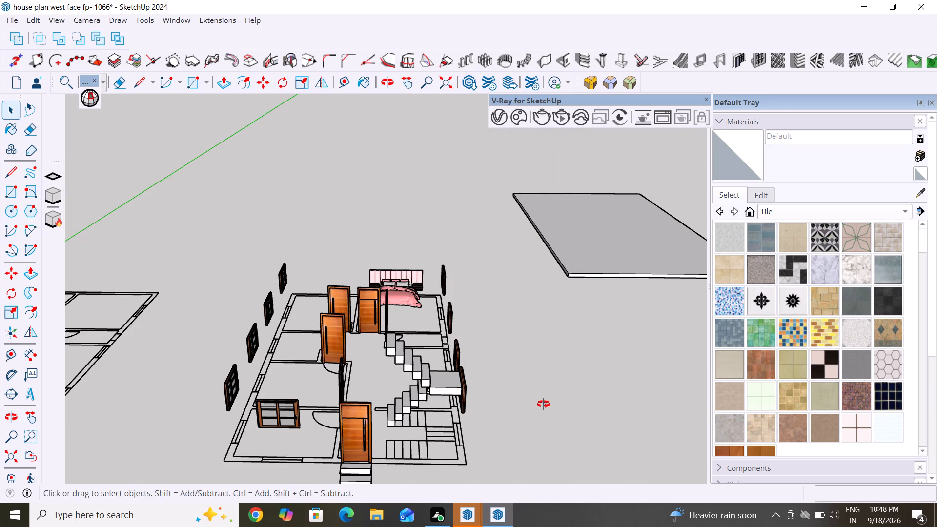
pyautogui.moveTo(543, 404); pyautogui.dragTo(249, 375, button='middle')
pyautogui.scroll(-4, 300, 352)
pyautogui.moveTo(301, 359); pyautogui.dragTo(510, 509, button='middle')
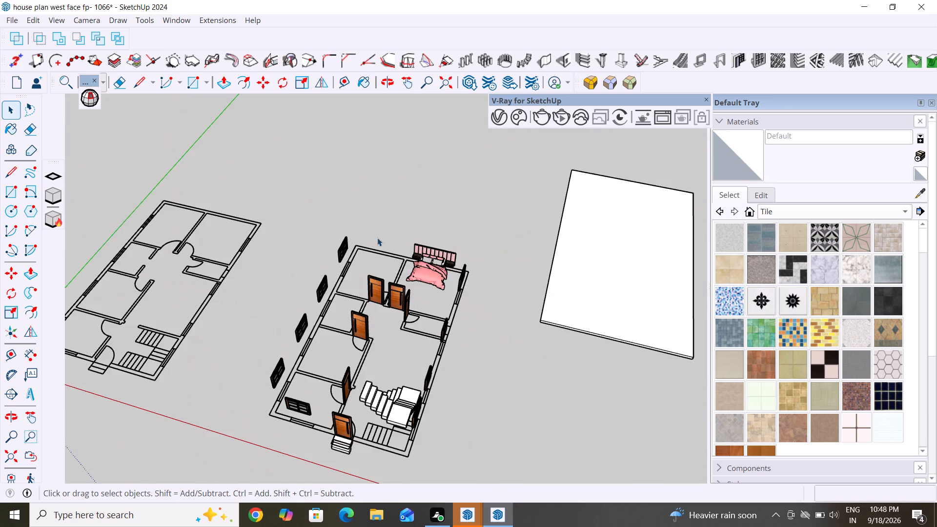
pyautogui.scroll(4, 379, 229)
pyautogui.moveTo(320, 363); pyautogui.dragTo(583, 324, button='middle')
pyautogui.moveTo(306, 386); pyautogui.dragTo(437, 330, button='middle')
pyautogui.scroll(3, 306, 344)
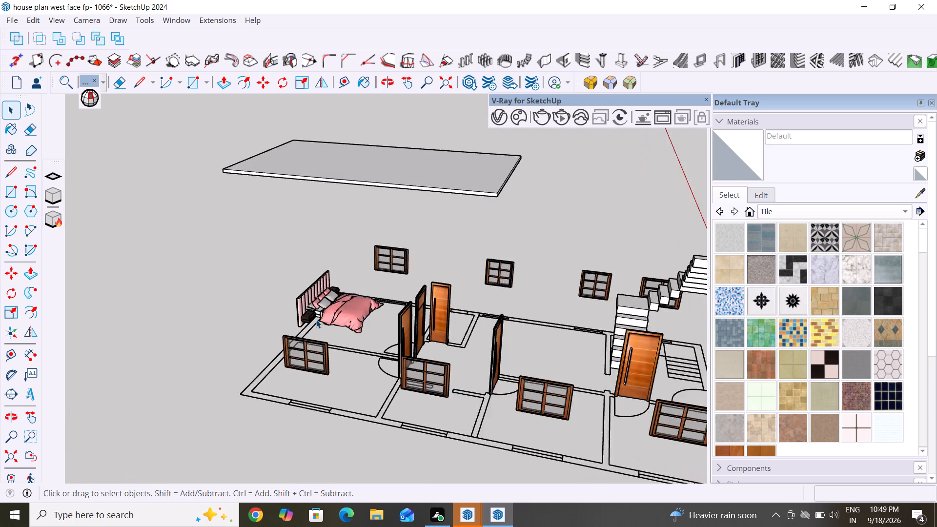
pyautogui.scroll(5, 316, 320)
pyautogui.moveTo(378, 362); pyautogui.dragTo(556, 357, button='middle')
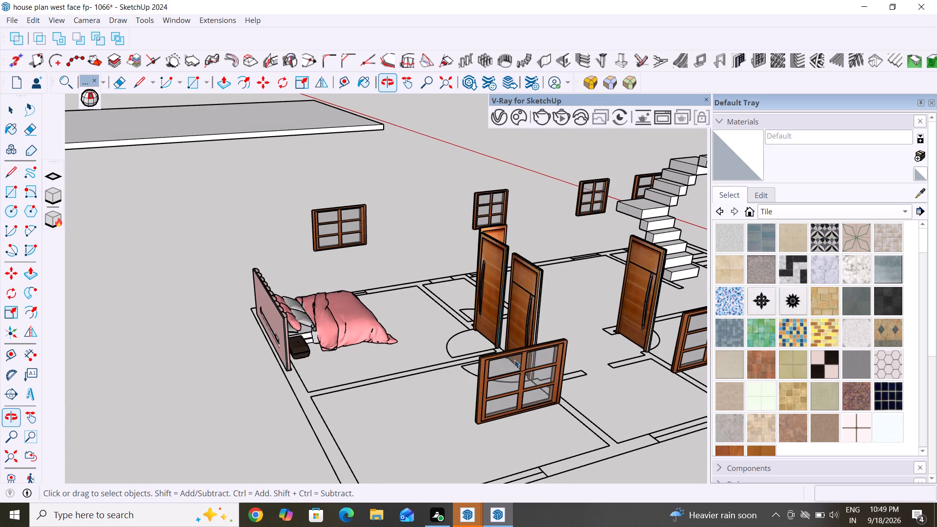
pyautogui.click(355, 328)
pyautogui.scroll(-3, 265, 405)
pyautogui.moveTo(254, 401); pyautogui.dragTo(325, 443, button='middle')
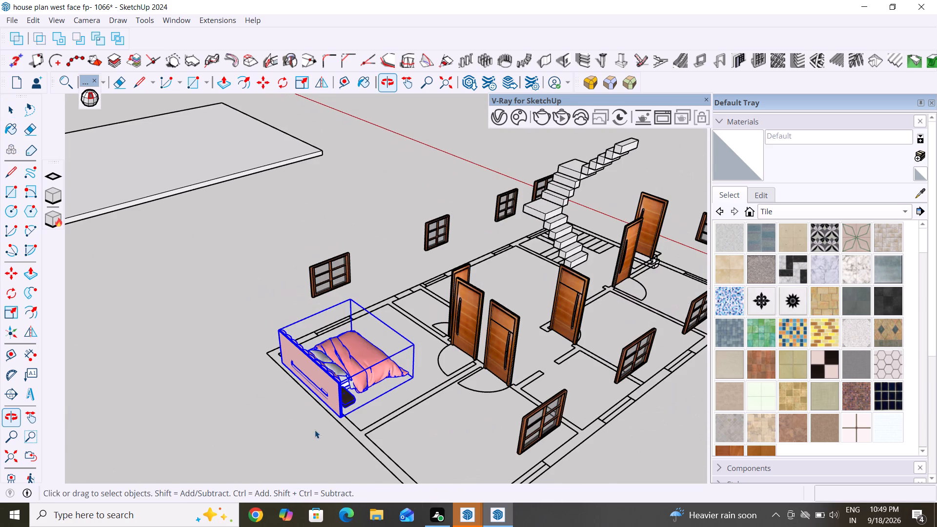
pyautogui.scroll(-4, 333, 339)
pyautogui.scroll(4, 290, 429)
pyautogui.scroll(4, 349, 365)
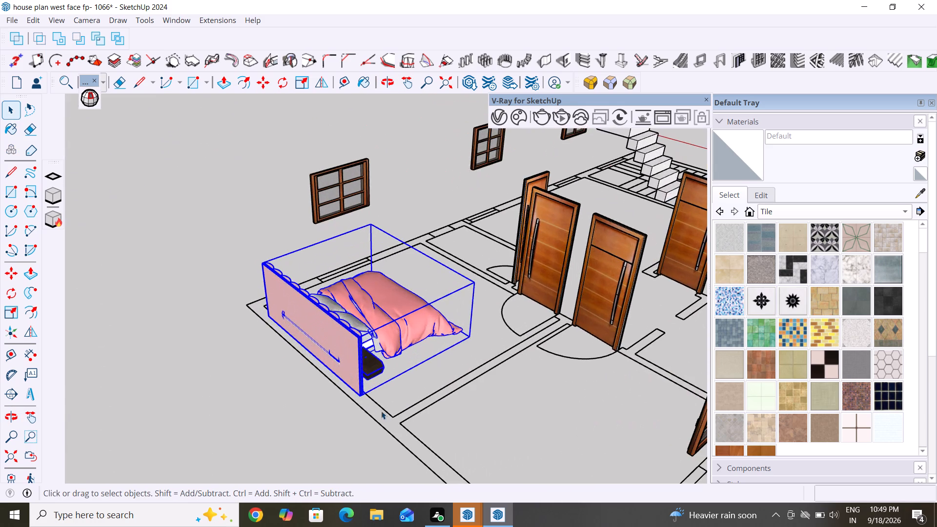
pyautogui.moveTo(386, 411); pyautogui.dragTo(325, 415, button='middle')
pyautogui.scroll(3, 302, 395)
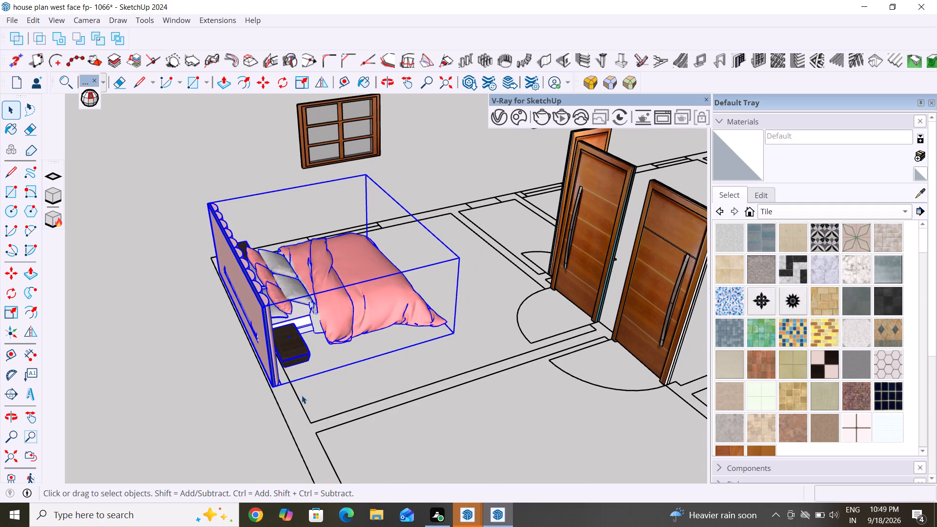
pyautogui.moveTo(383, 423); pyautogui.dragTo(296, 450, button='middle')
pyautogui.press('m')
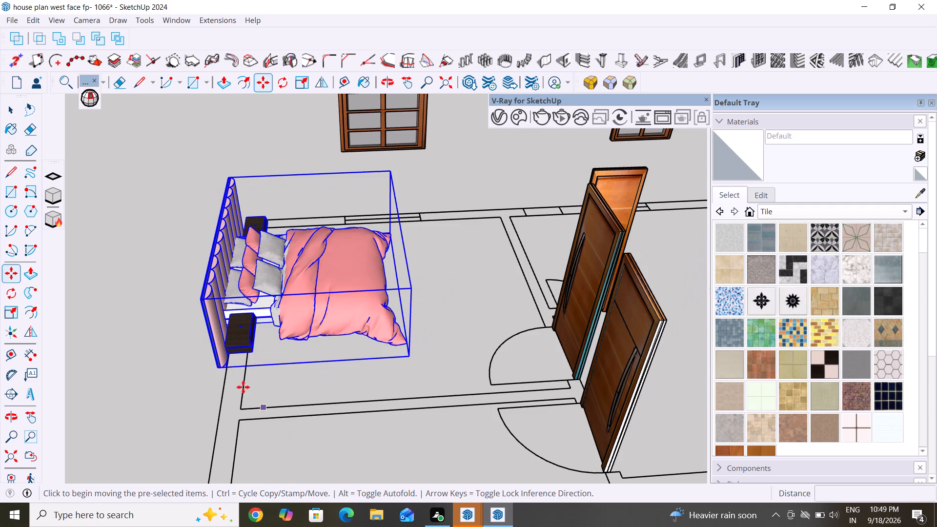
pyautogui.click(224, 371)
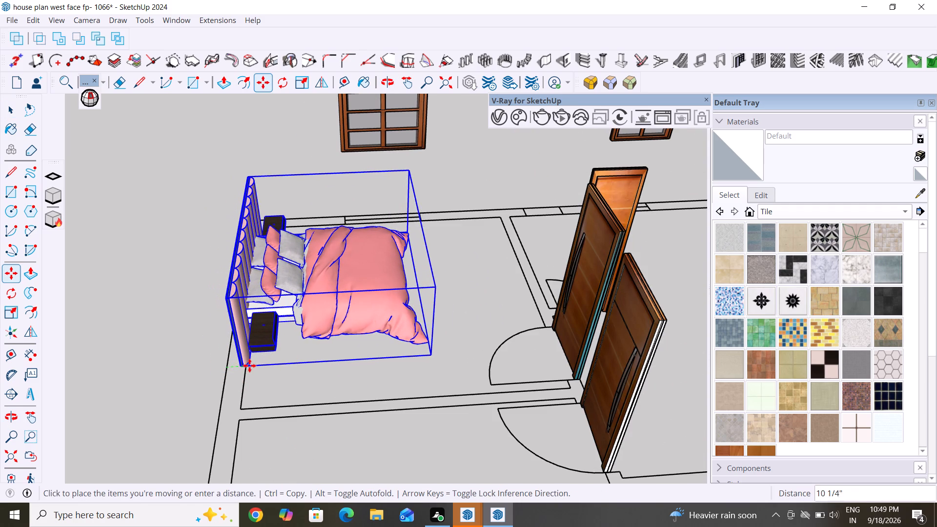
pyautogui.click(254, 366)
# Lower the bed about 12" along the blue axis onto the floor plan outline.
pyautogui.scroll(9, 234, 374)
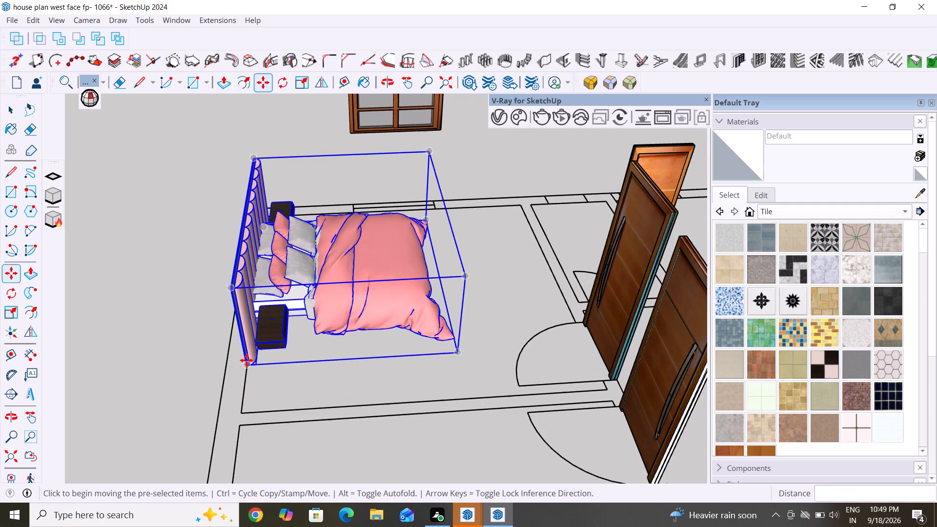
pyautogui.scroll(4, 248, 360)
pyautogui.moveTo(268, 374); pyautogui.dragTo(368, 324, button='middle')
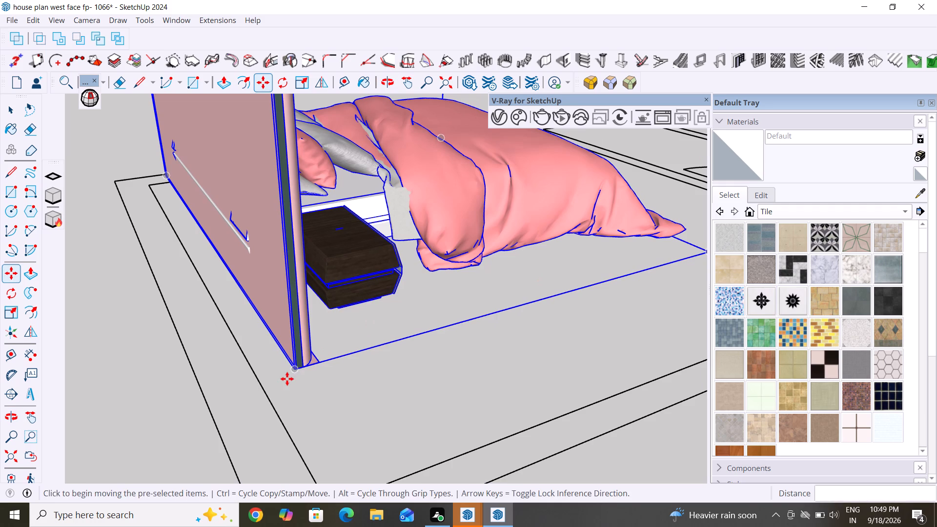
pyautogui.moveTo(287, 378); pyautogui.dragTo(336, 296, button='middle')
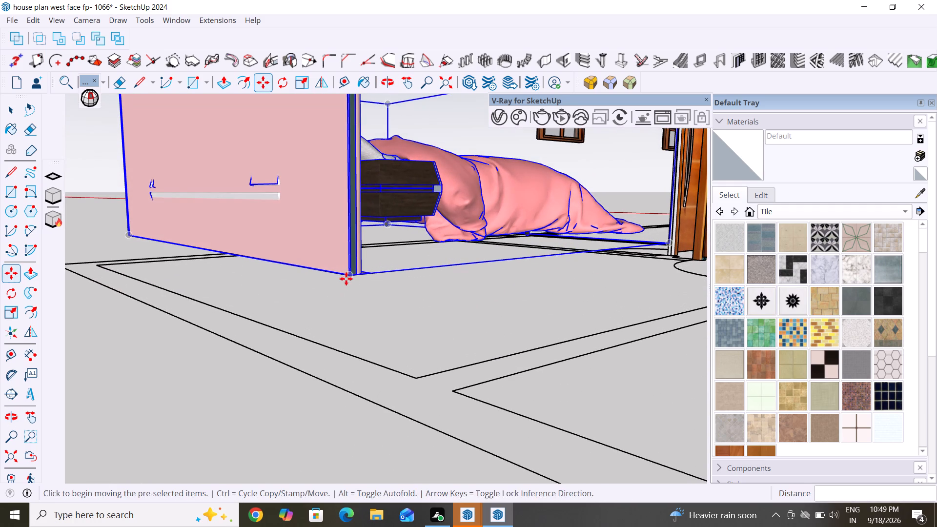
pyautogui.click(347, 275)
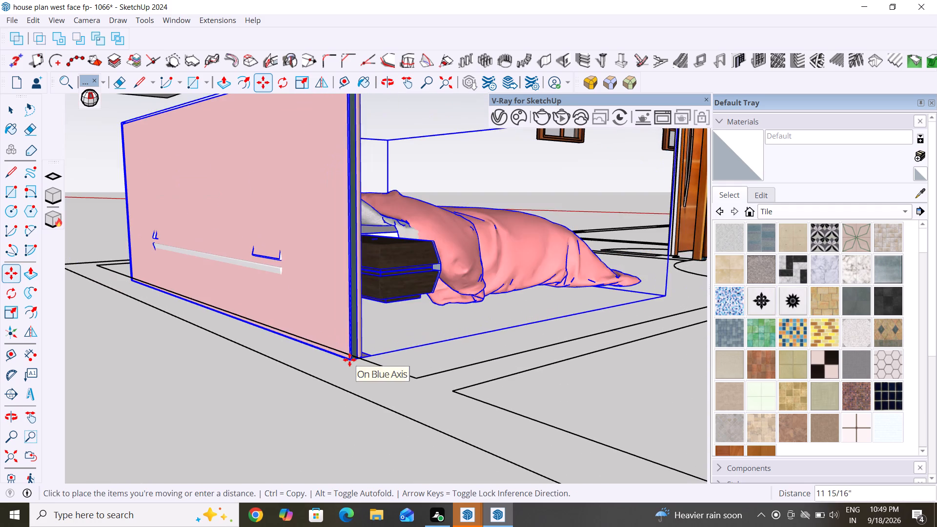
pyautogui.click(360, 357)
# Shift the bed about 8 9/16" along the rear wall, away from the partition between the two bedrooms.
pyautogui.scroll(-14, 367, 353)
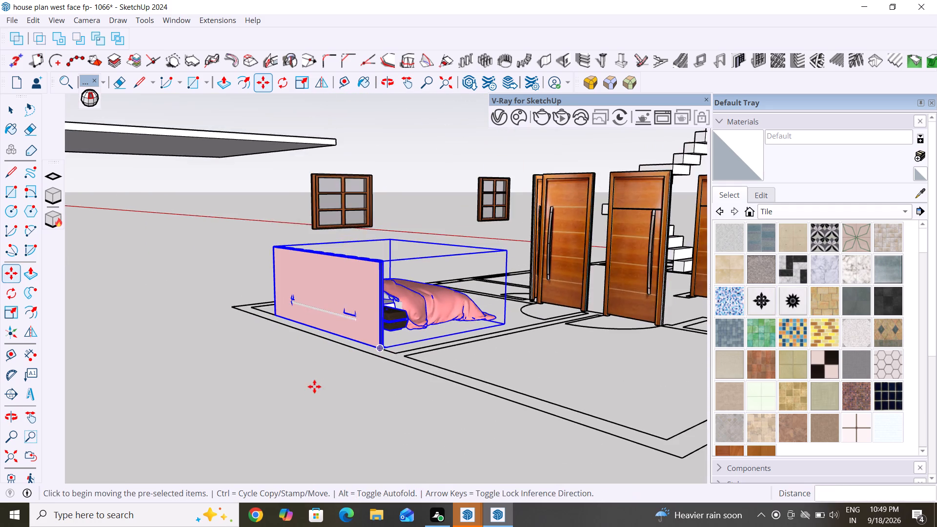
pyautogui.moveTo(313, 390); pyautogui.dragTo(442, 396, button='middle')
pyautogui.scroll(-5, 430, 225)
pyautogui.moveTo(439, 212); pyautogui.dragTo(436, 253, button='middle')
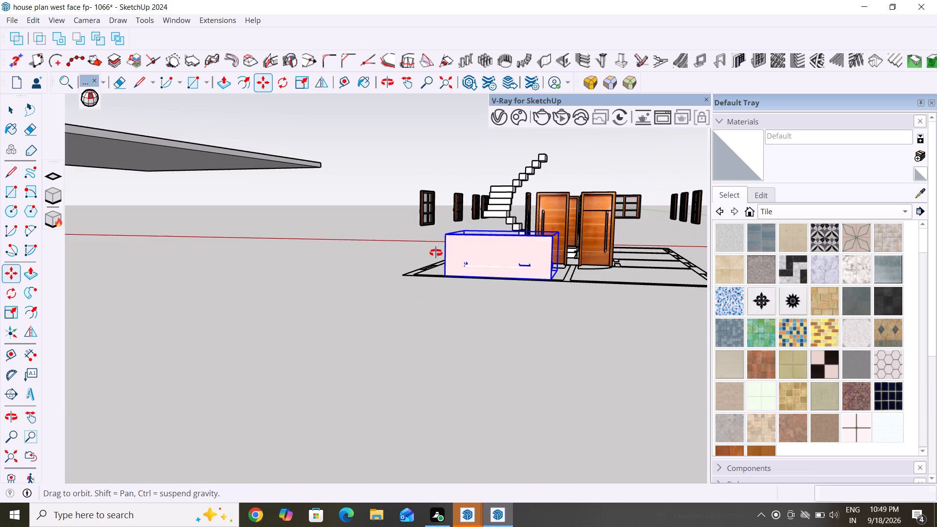
pyautogui.moveTo(436, 253); pyautogui.dragTo(358, 410, button='middle')
pyautogui.scroll(-6, 405, 155)
pyautogui.moveTo(474, 443); pyautogui.dragTo(361, 428, button='middle')
pyautogui.scroll(3, 365, 399)
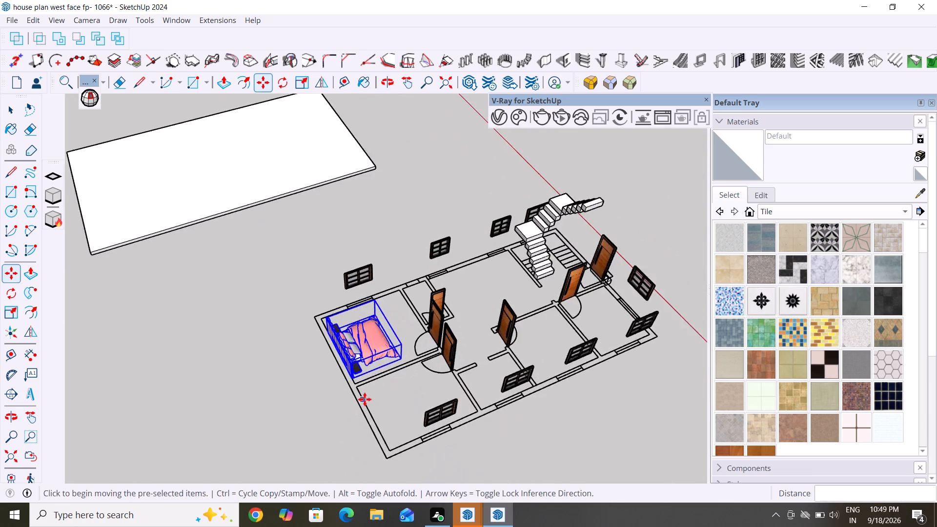
pyautogui.scroll(1, 365, 399)
pyautogui.moveTo(431, 417); pyautogui.dragTo(294, 435, button='middle')
pyautogui.scroll(8, 300, 400)
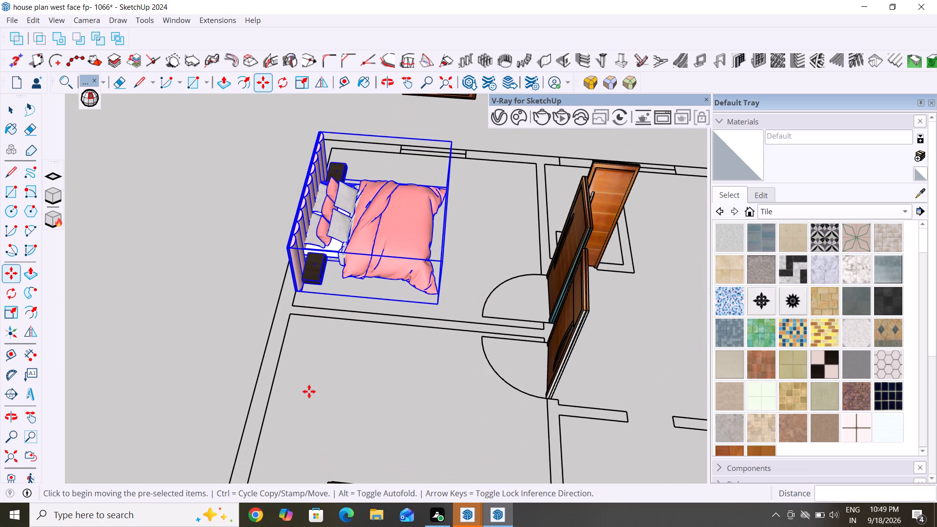
pyautogui.moveTo(476, 286); pyautogui.dragTo(164, 347, button='middle')
pyautogui.scroll(-4, 330, 302)
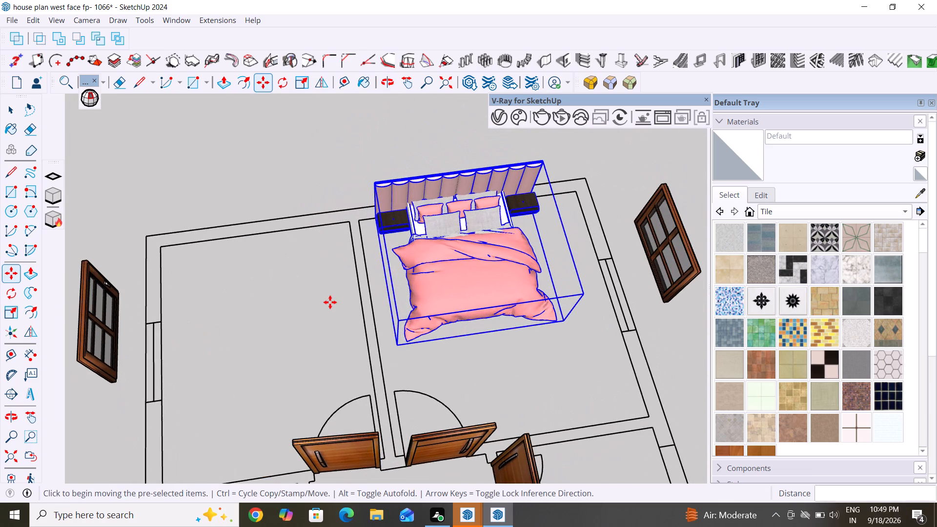
pyautogui.moveTo(516, 413); pyautogui.dragTo(237, 363, button='middle')
pyautogui.scroll(-4, 489, 281)
pyautogui.scroll(-1, 560, 358)
pyautogui.moveTo(537, 384); pyautogui.dragTo(534, 385, button='middle')
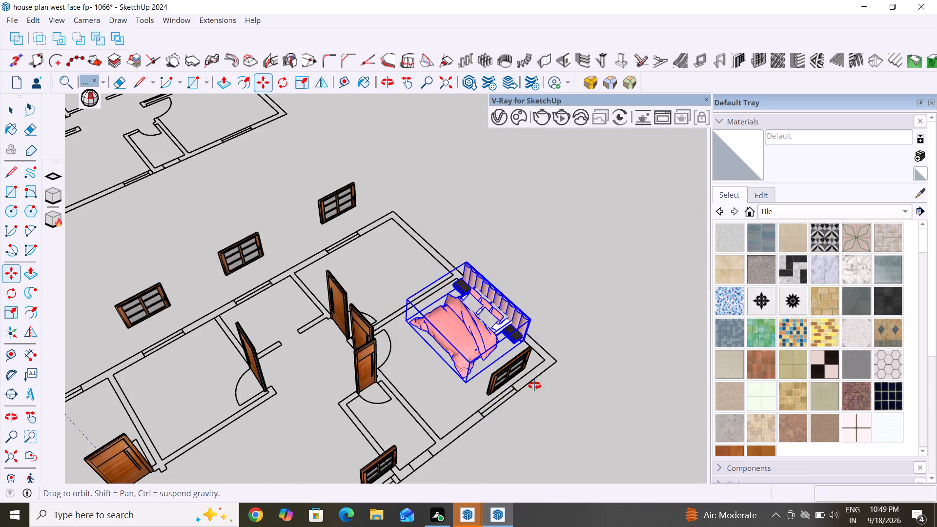
pyautogui.moveTo(534, 385); pyautogui.dragTo(336, 324, button='middle')
pyautogui.scroll(5, 536, 457)
pyautogui.moveTo(543, 437); pyautogui.dragTo(354, 393, button='middle')
pyautogui.scroll(2, 352, 382)
pyautogui.click(337, 368)
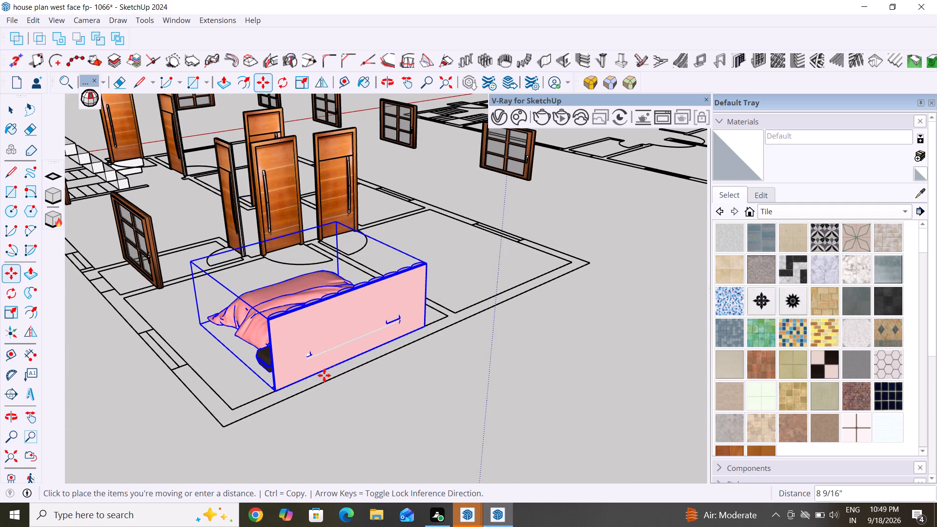
pyautogui.click(324, 375)
# Copy the bed about 12' 15/16" along the rear wall into the adjacent bedroom.
pyautogui.scroll(-6, 538, 313)
pyautogui.moveTo(422, 381); pyautogui.dragTo(559, 488, button='middle')
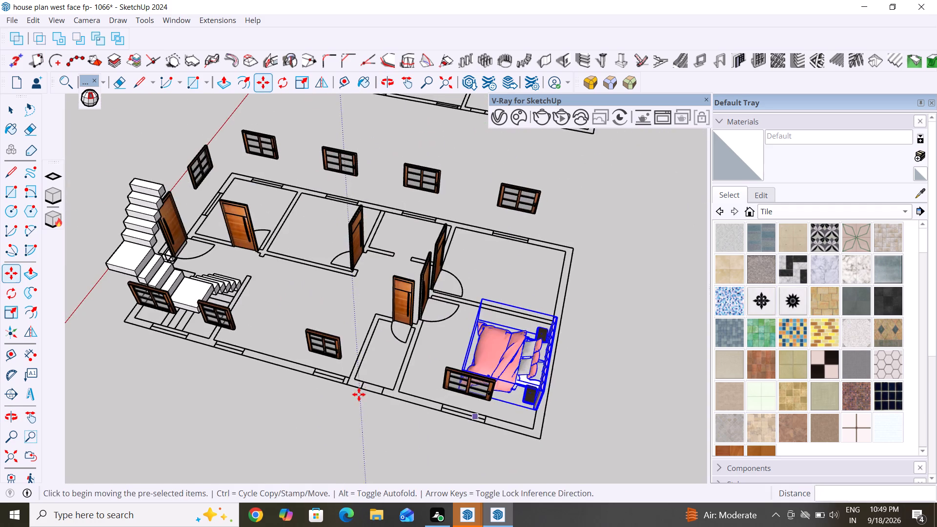
pyautogui.moveTo(364, 400); pyautogui.dragTo(610, 421, button='middle')
pyautogui.moveTo(442, 284); pyautogui.dragTo(510, 301, button='middle')
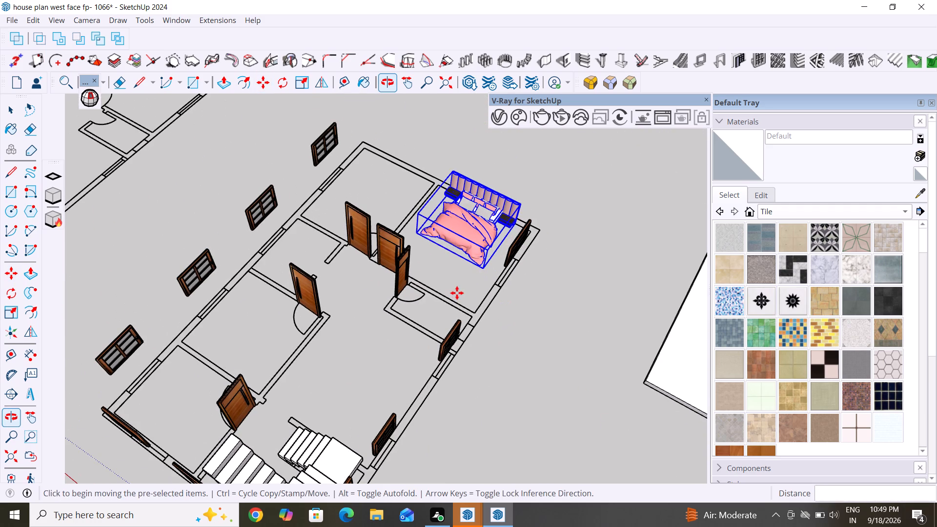
pyautogui.scroll(-1, 452, 291)
pyautogui.moveTo(463, 293); pyautogui.dragTo(583, 276, button='middle')
pyautogui.moveTo(151, 267); pyautogui.dragTo(460, 235, button='middle')
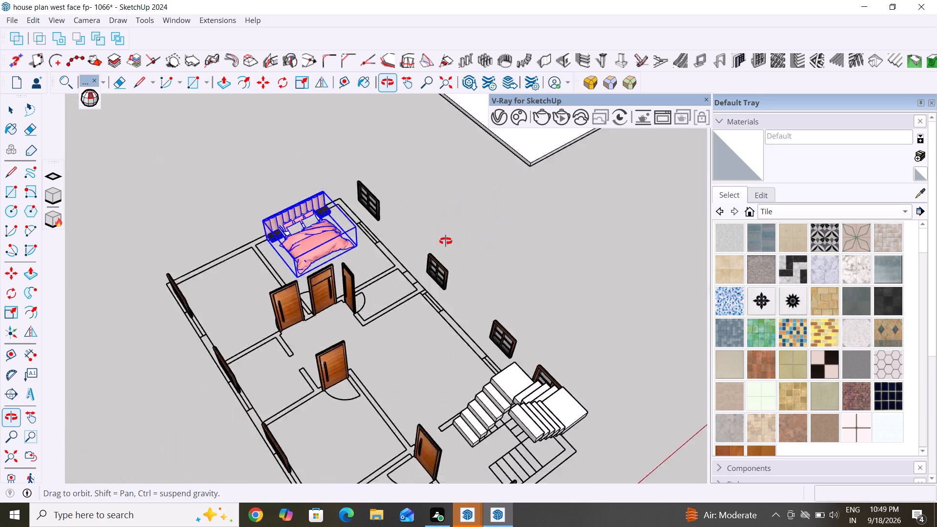
pyautogui.scroll(-6, 339, 121)
pyautogui.scroll(4, 231, 308)
pyautogui.scroll(3, 118, 302)
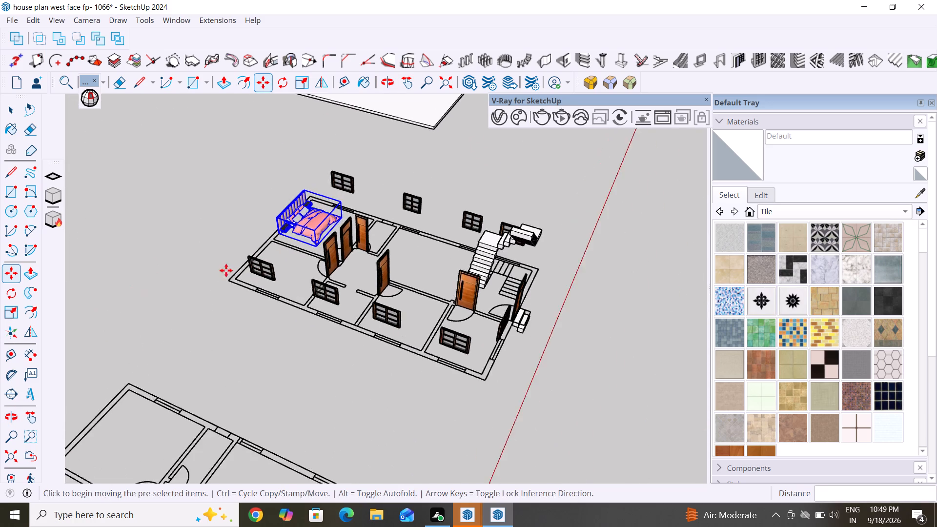
pyautogui.scroll(1, 248, 267)
pyautogui.moveTo(252, 266); pyautogui.dragTo(425, 222, button='middle')
pyautogui.scroll(8, 250, 297)
pyautogui.moveTo(250, 300); pyautogui.dragTo(330, 265, button='middle')
pyautogui.press('m')
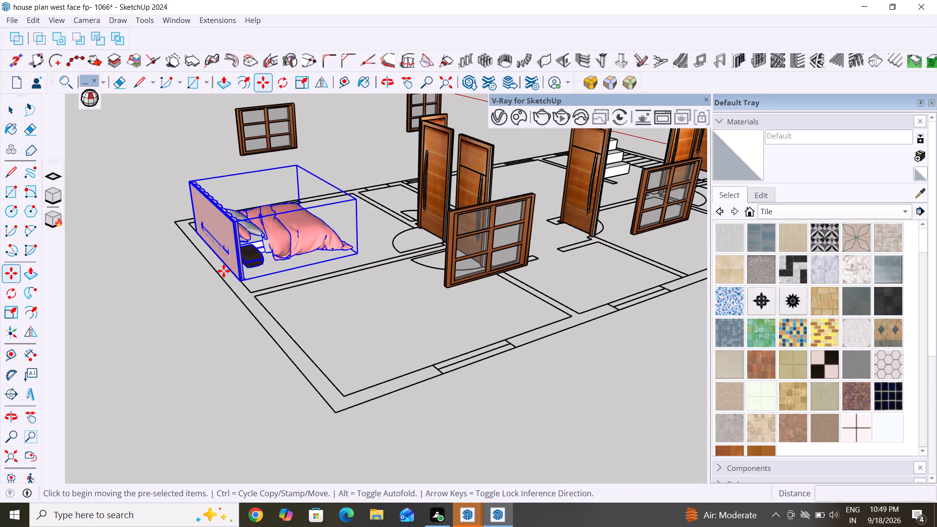
pyautogui.click(217, 258)
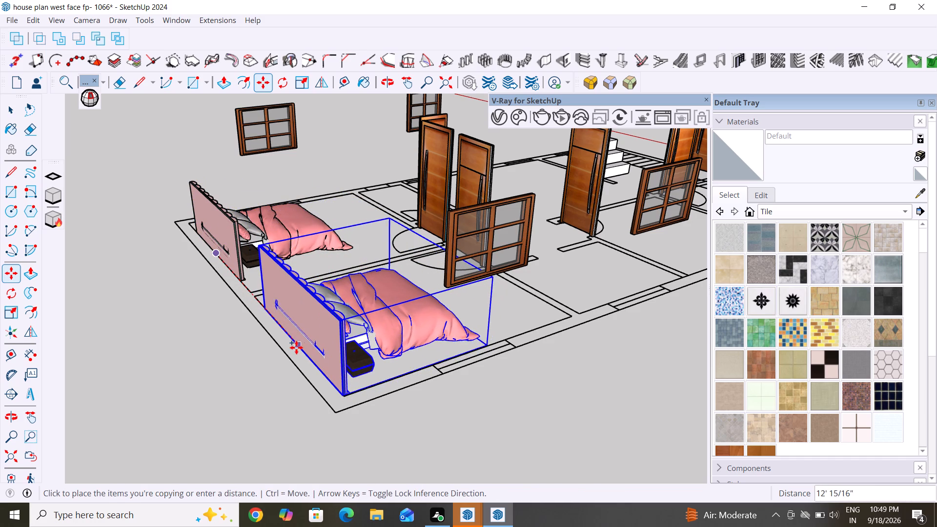
pyautogui.click(296, 346)
# Examine the placement of both beds against the wall outlines from behind and above, with nothing selected.
pyautogui.moveTo(160, 350); pyautogui.dragTo(495, 418, button='middle')
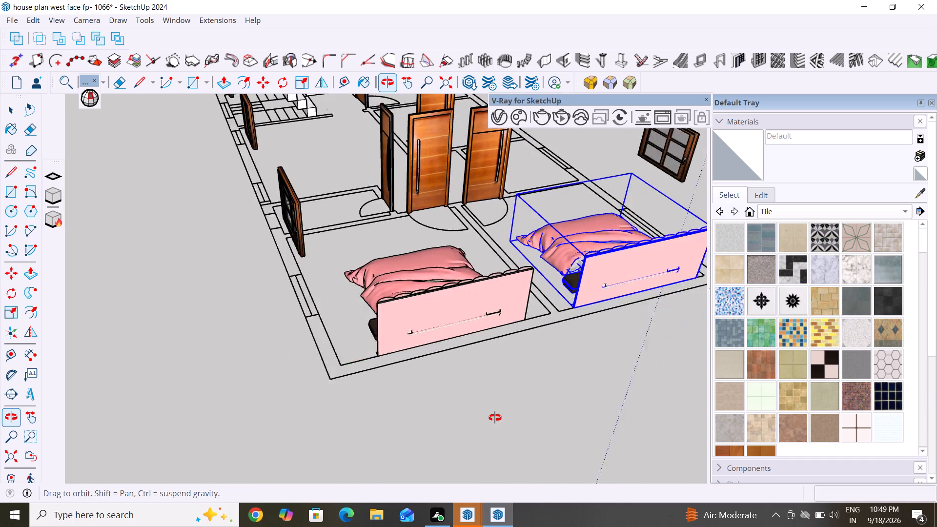
pyautogui.moveTo(495, 418); pyautogui.dragTo(387, 398, button='middle')
pyautogui.scroll(-5, 279, 253)
pyautogui.moveTo(447, 345); pyautogui.dragTo(351, 347, button='middle')
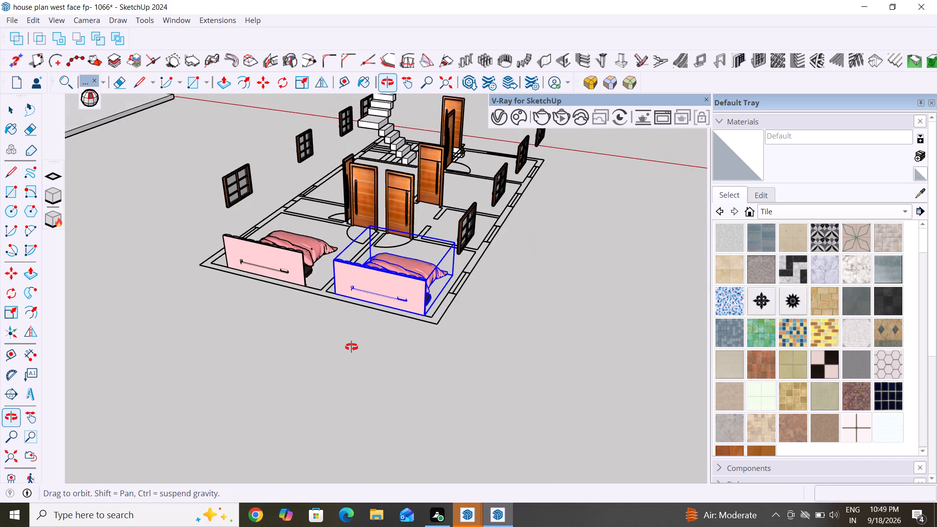
pyautogui.moveTo(351, 347); pyautogui.dragTo(290, 426, button='middle')
pyautogui.press('Escape')
pyautogui.press('Escape')
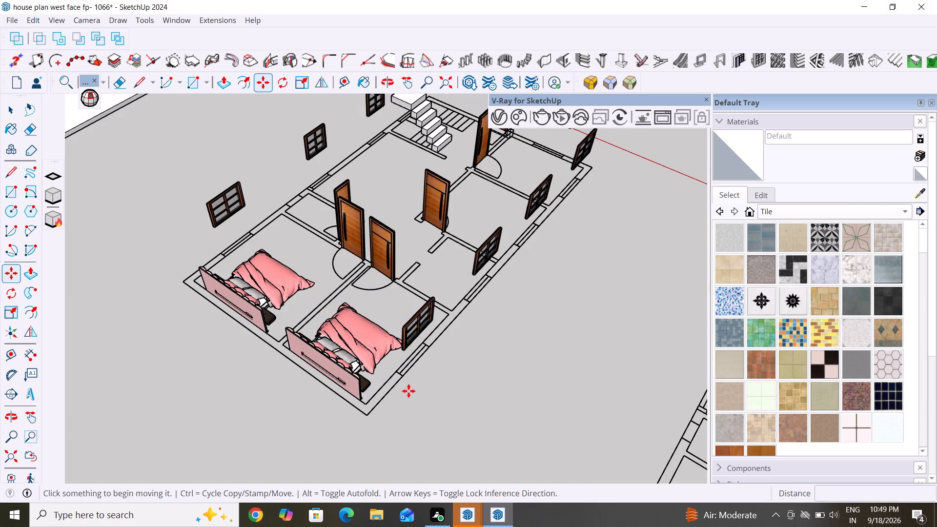
pyautogui.scroll(-4, 330, 344)
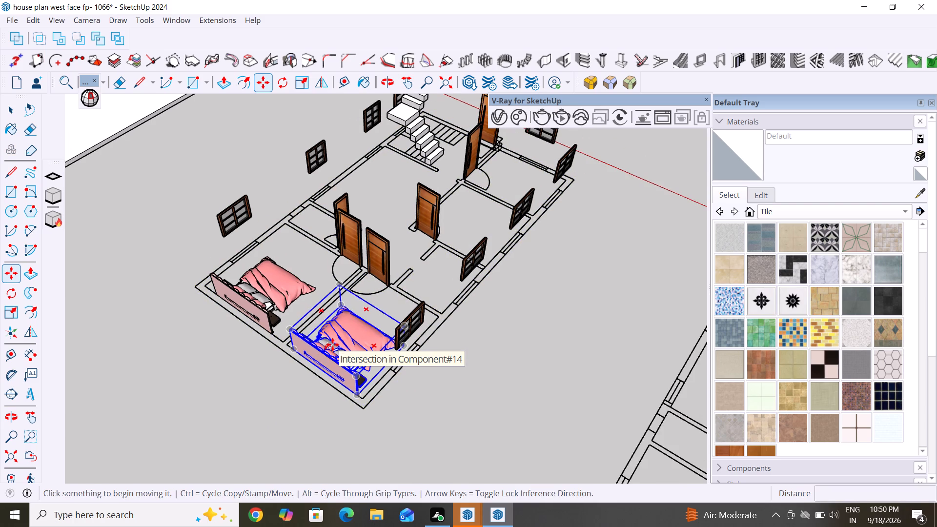
# Examine the furnished floor plan from several sides, checking both bedrooms against the doors, windows and stairs.
pyautogui.scroll(-1, 286, 384)
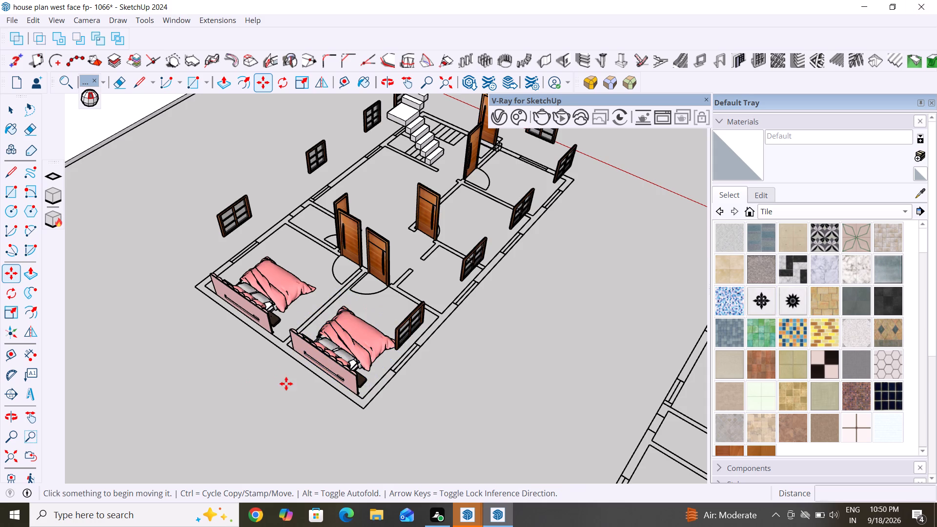
pyautogui.scroll(-1, 286, 384)
pyautogui.moveTo(497, 363); pyautogui.dragTo(321, 424, button='middle')
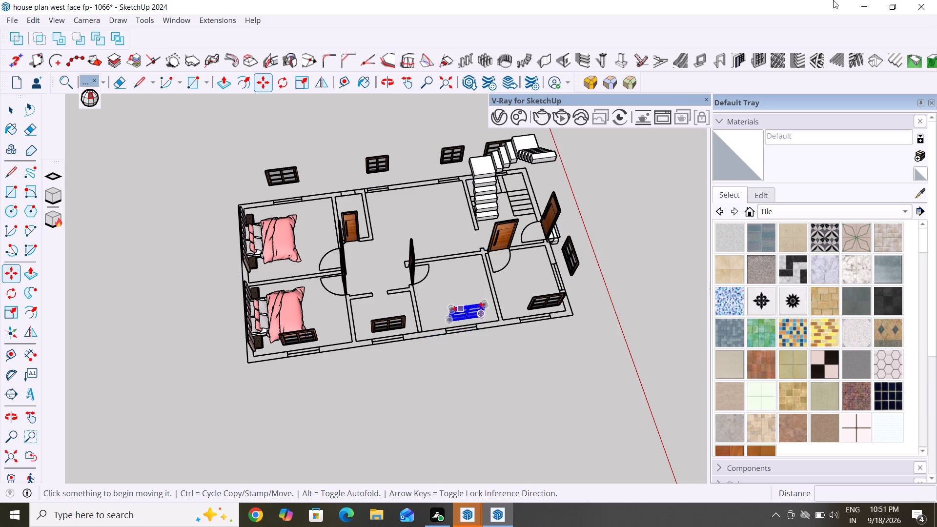
pyautogui.scroll(-4, 530, 423)
pyautogui.moveTo(539, 407); pyautogui.dragTo(262, 352, button='middle')
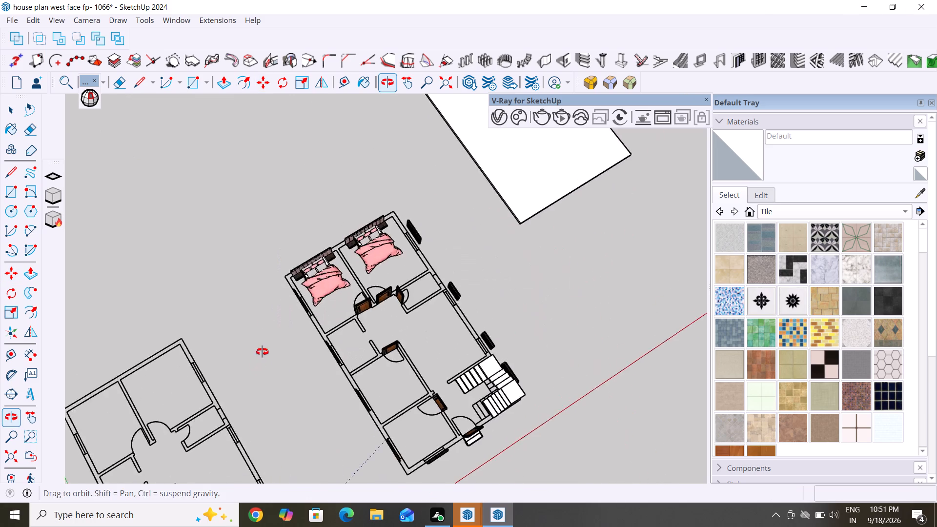
pyautogui.moveTo(262, 352); pyautogui.dragTo(266, 324, button='middle')
pyautogui.scroll(4, 368, 329)
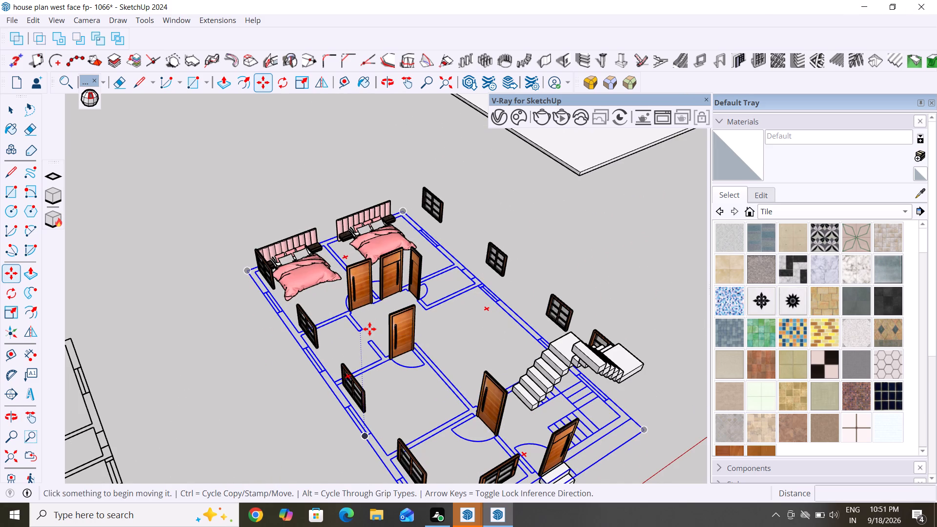
pyautogui.moveTo(343, 332); pyautogui.dragTo(512, 376, button='middle')
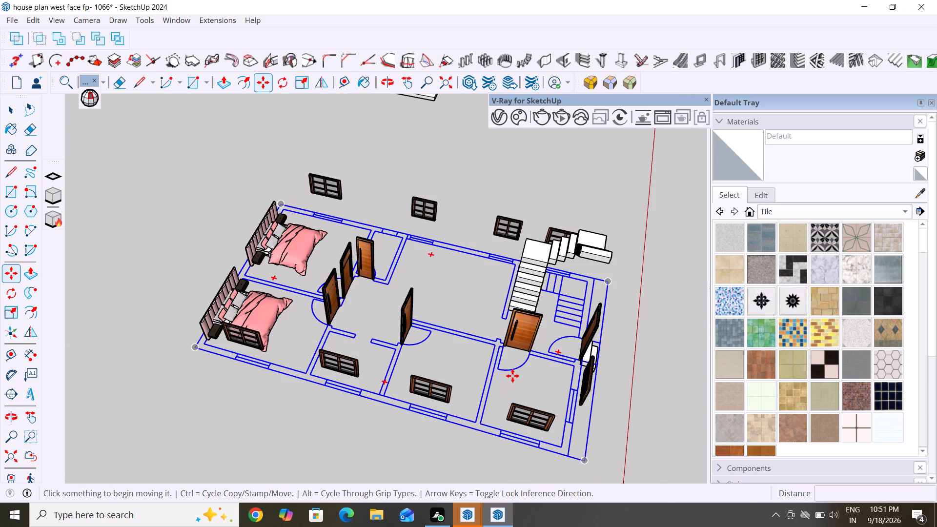
# Copy the bed from the rear bedroom farther from the stairs onto the open ground outside the plan, on the staircase side.
pyautogui.click(10, 113)
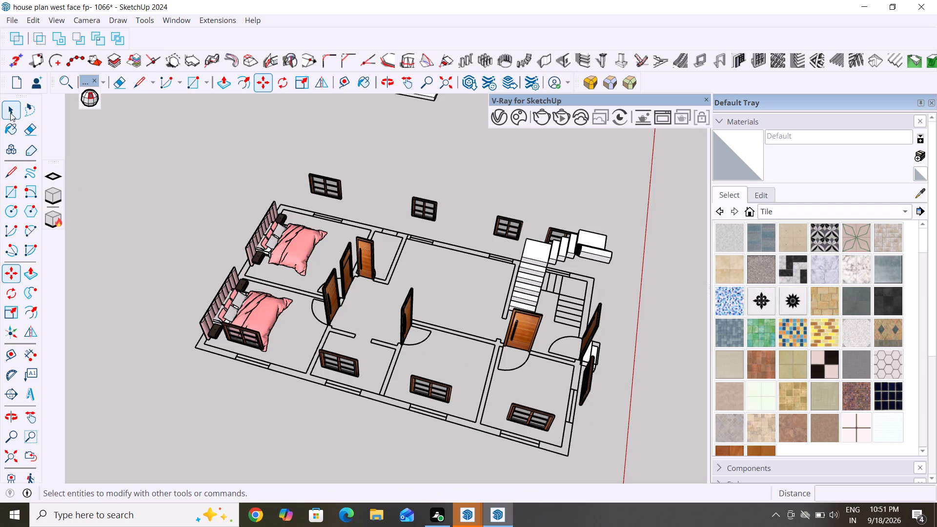
pyautogui.scroll(-3, 216, 319)
pyautogui.moveTo(234, 332); pyautogui.dragTo(335, 288, button='middle')
pyautogui.scroll(4, 192, 366)
pyautogui.moveTo(199, 358); pyautogui.dragTo(282, 298, button='middle')
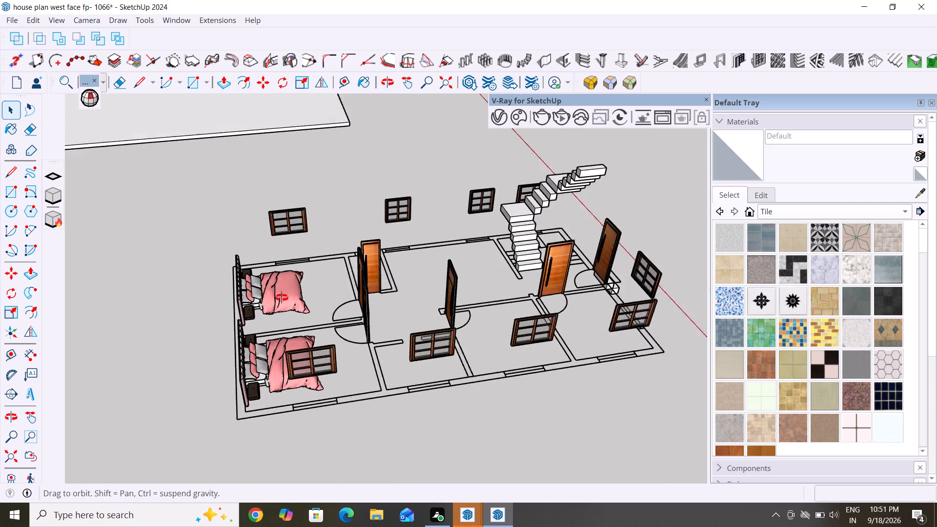
pyautogui.moveTo(282, 298); pyautogui.dragTo(290, 285, button='middle')
pyautogui.scroll(-4, 290, 284)
pyautogui.click(284, 344)
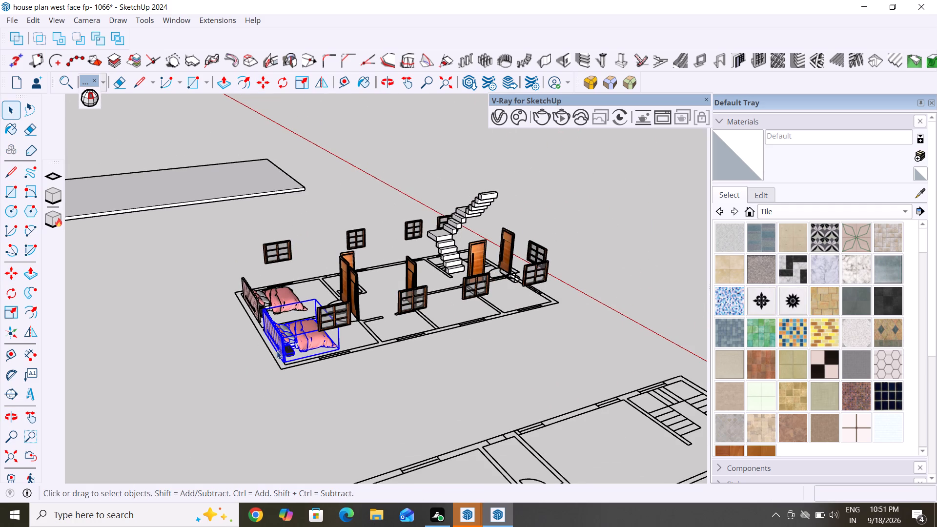
pyautogui.press('m')
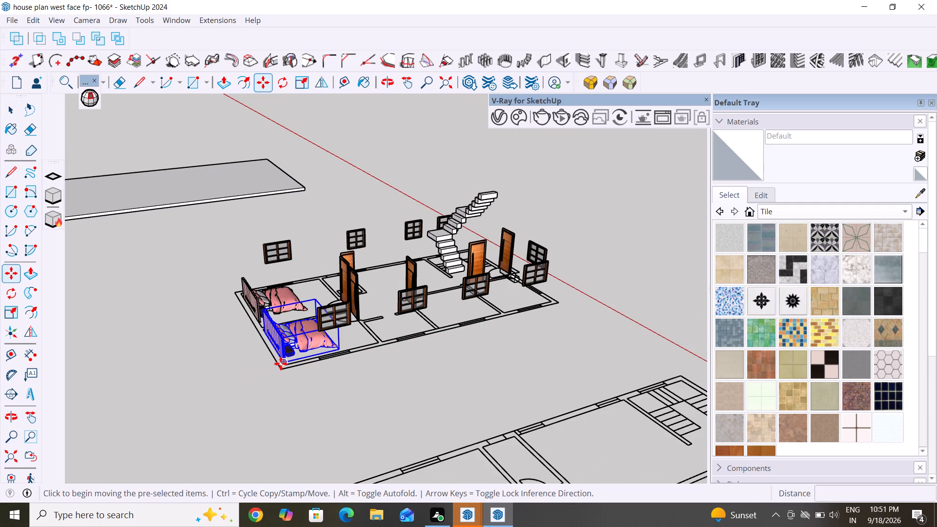
pyautogui.keyDown('ctrl'); pyautogui.click(284, 365); pyautogui.keyUp('ctrl')
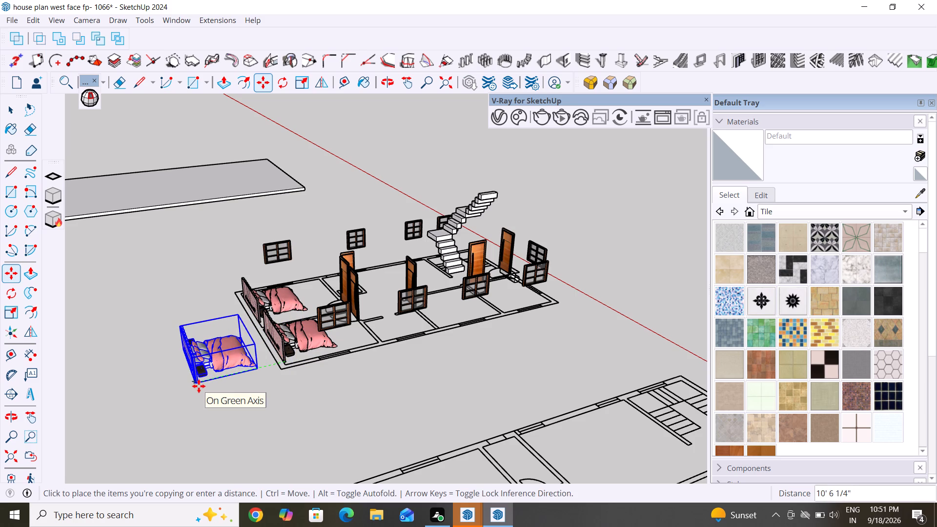
pyautogui.moveTo(200, 388); pyautogui.dragTo(438, 446, button='middle')
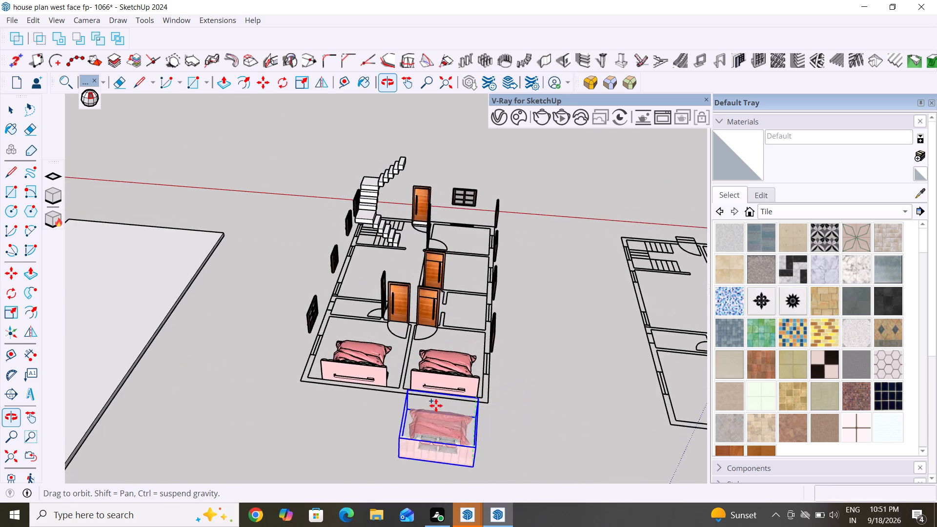
pyautogui.scroll(-6, 429, 257)
pyautogui.moveTo(449, 386); pyautogui.dragTo(533, 417, button='middle')
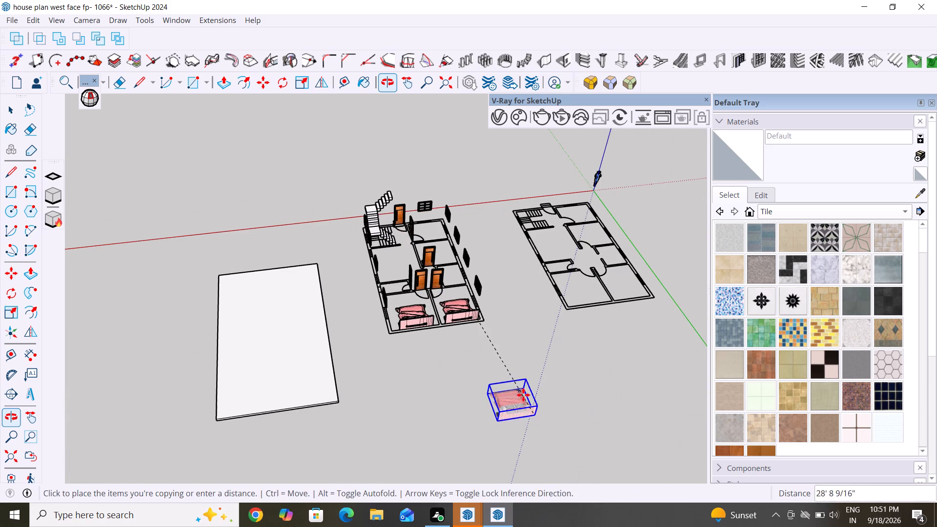
pyautogui.moveTo(520, 384); pyautogui.dragTo(503, 431, button='middle')
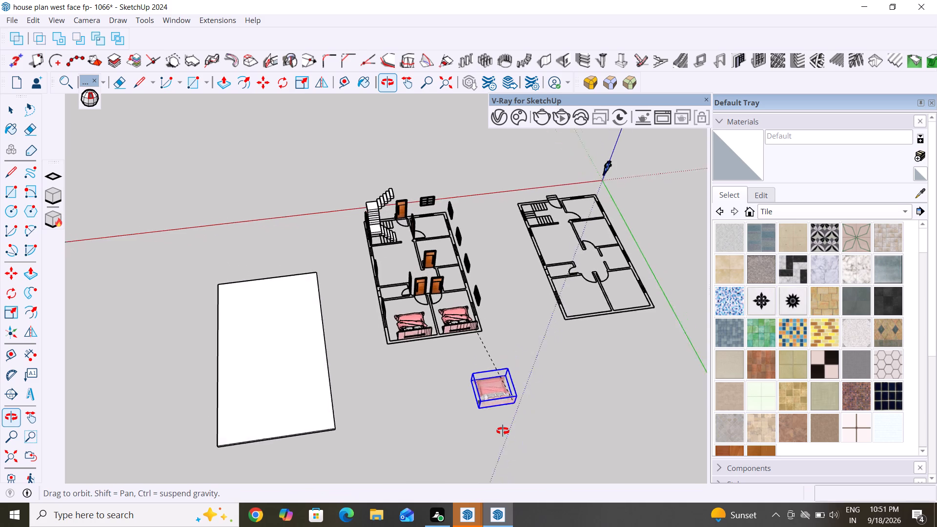
pyautogui.moveTo(503, 431); pyautogui.dragTo(682, 365, button='middle')
pyautogui.moveTo(367, 285); pyautogui.dragTo(370, 288, button='middle')
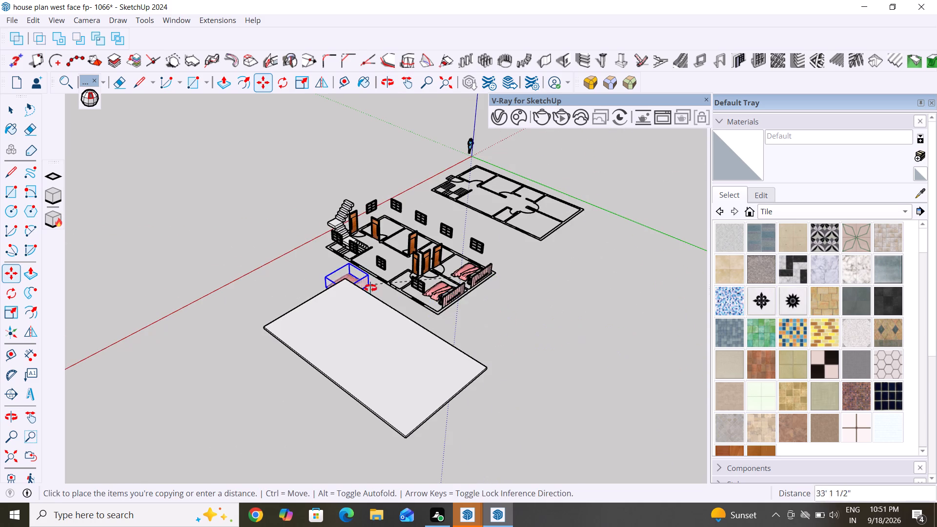
pyautogui.moveTo(370, 288); pyautogui.dragTo(764, 353, button='middle')
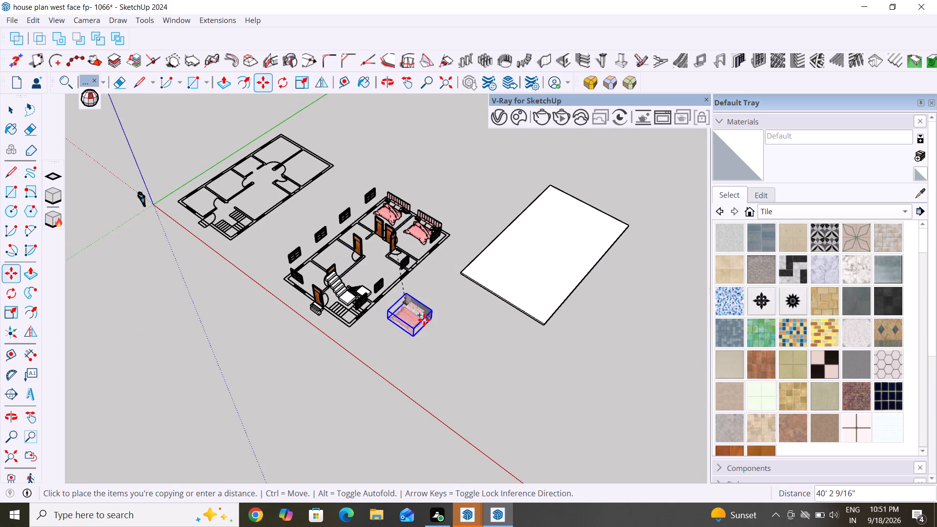
pyautogui.click(428, 325)
pyautogui.click(10, 106)
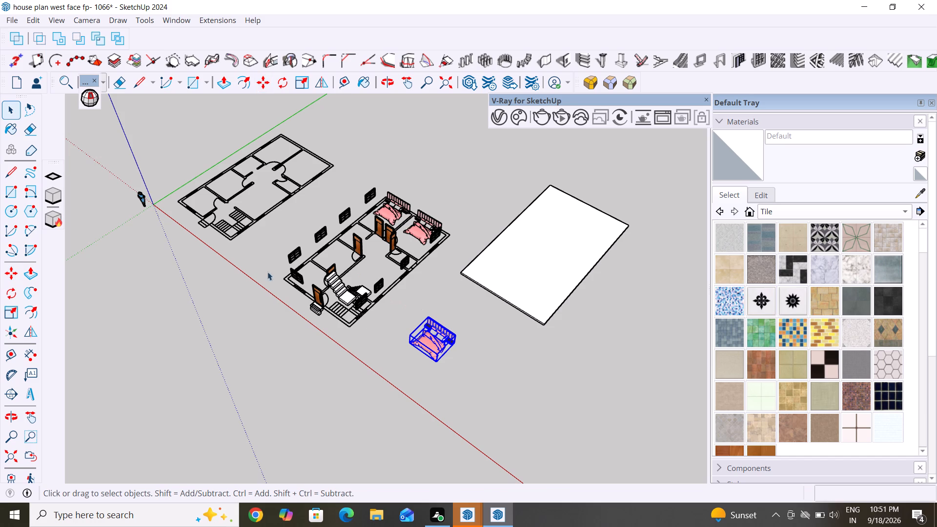
pyautogui.press('Escape')
pyautogui.press('Escape')
pyautogui.click(437, 346)
pyautogui.click(486, 371)
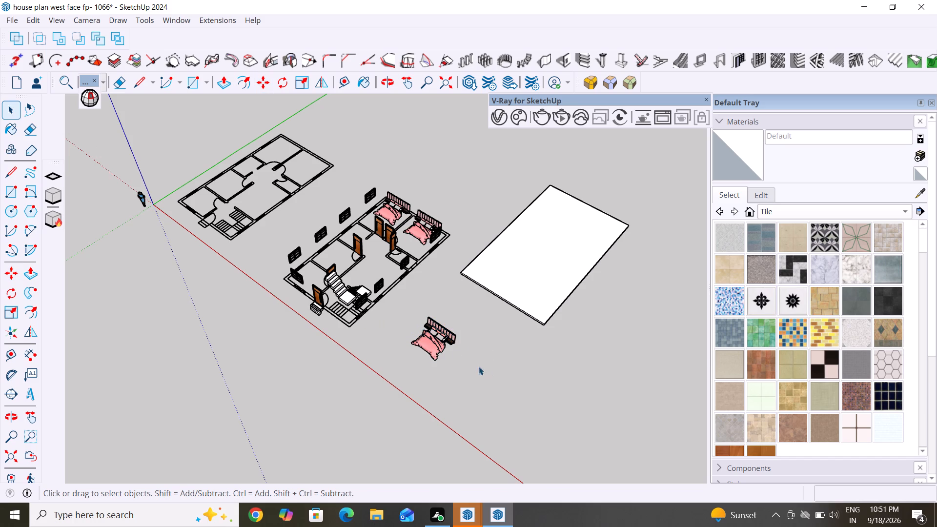
# Rotate the copied bed outside the plan by 180° on the ground plane.
pyautogui.click(436, 346)
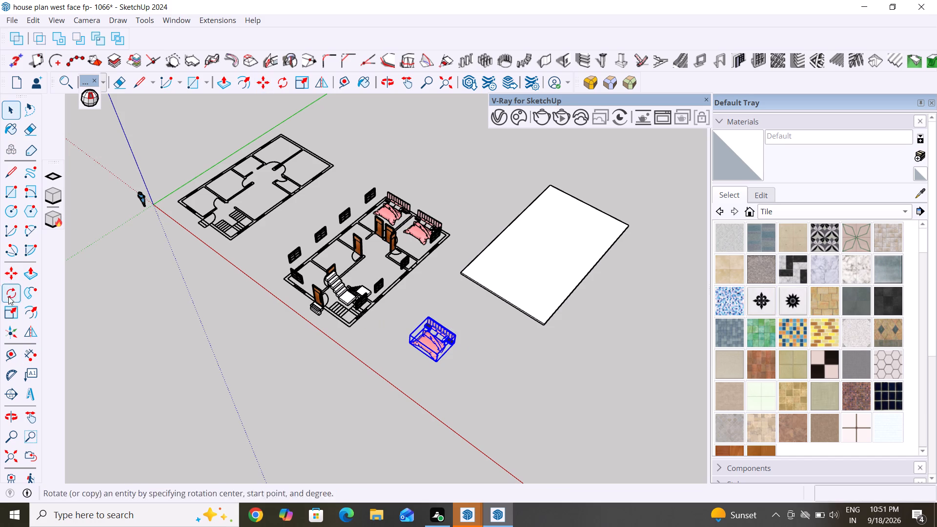
pyautogui.click(10, 289)
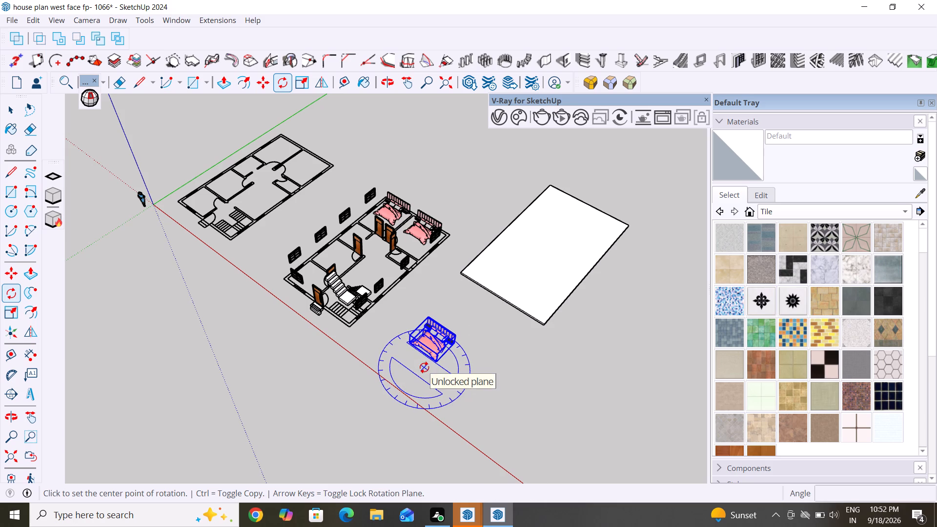
pyautogui.click(432, 363)
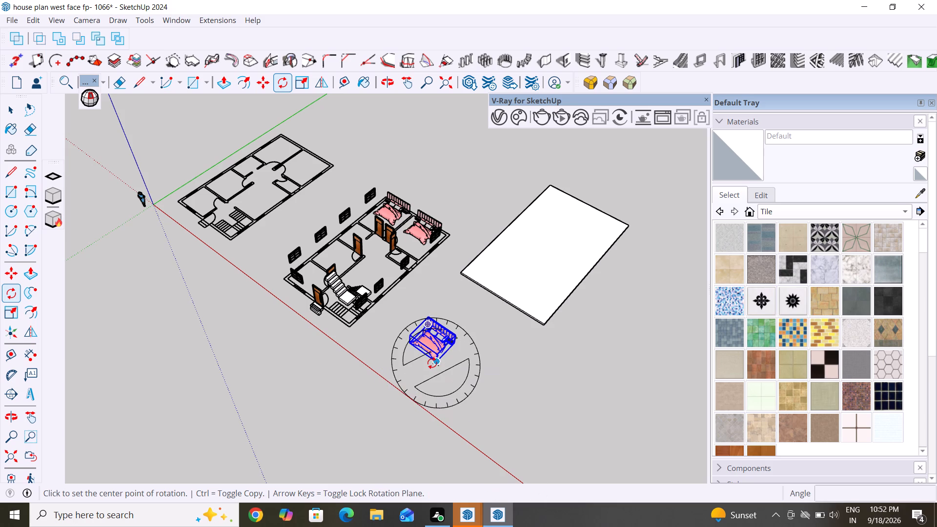
pyautogui.press('Escape')
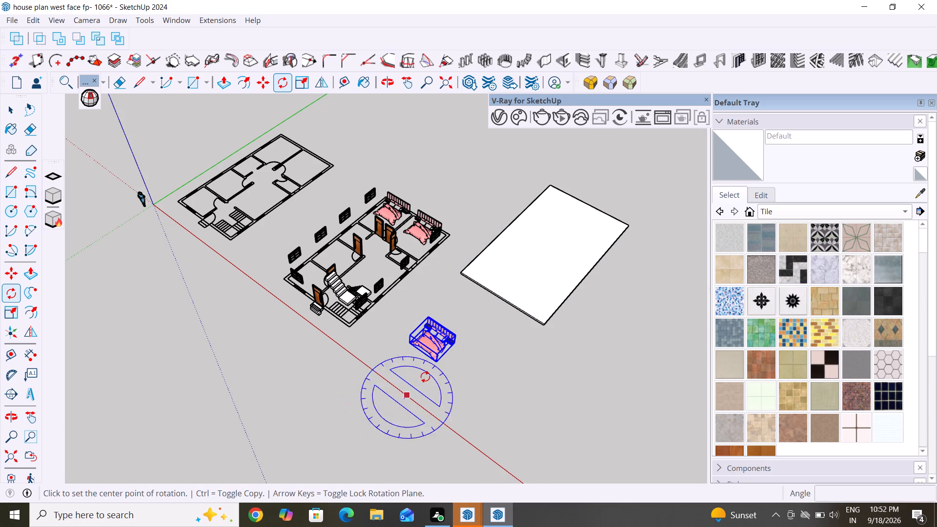
pyautogui.moveTo(425, 377); pyautogui.dragTo(510, 306, button='middle')
pyautogui.scroll(12, 424, 368)
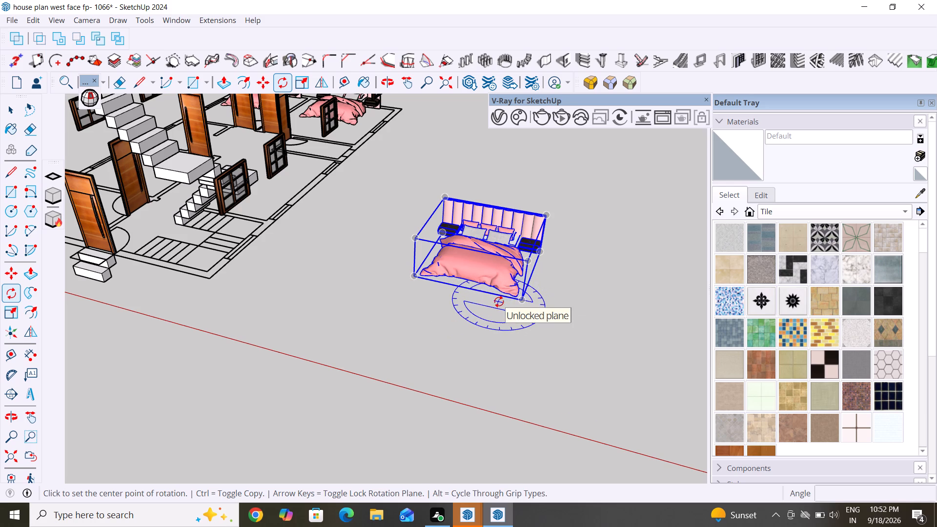
pyautogui.click(499, 302)
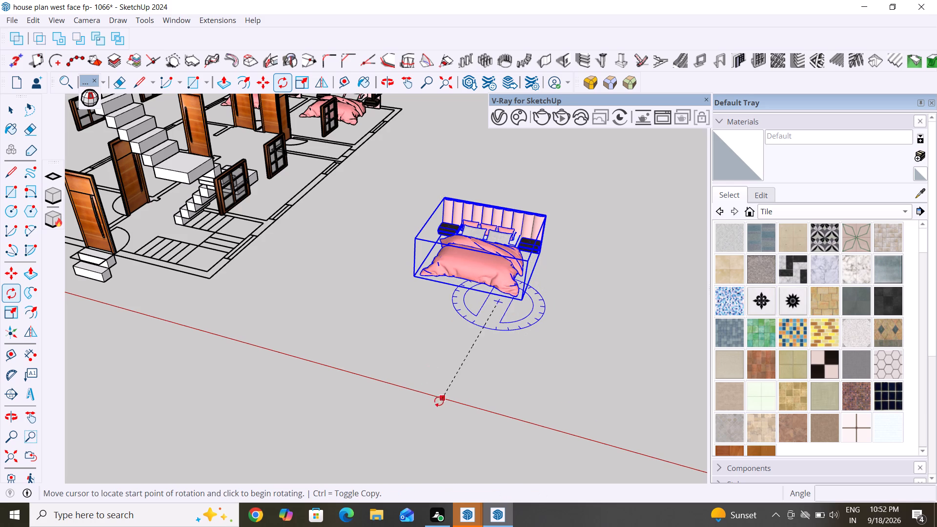
pyautogui.click(431, 405)
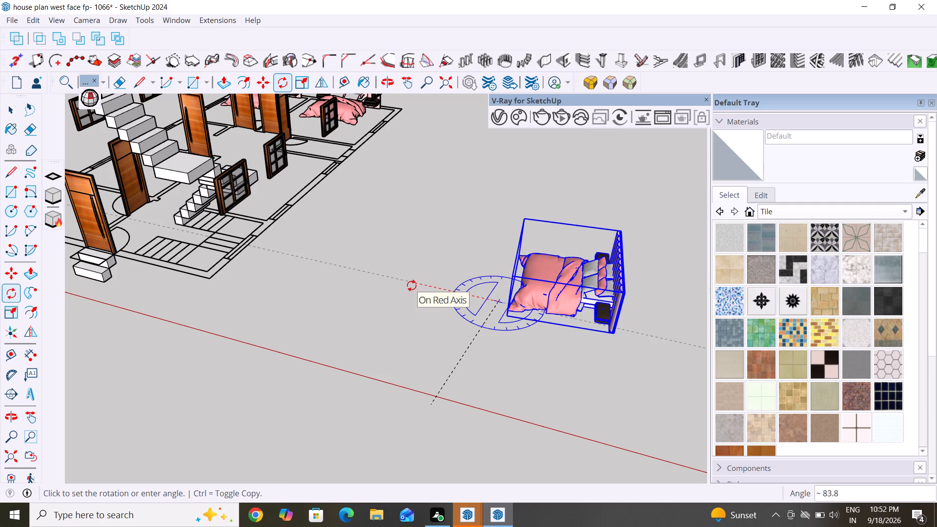
pyautogui.moveTo(412, 286); pyautogui.dragTo(500, 511, button='middle')
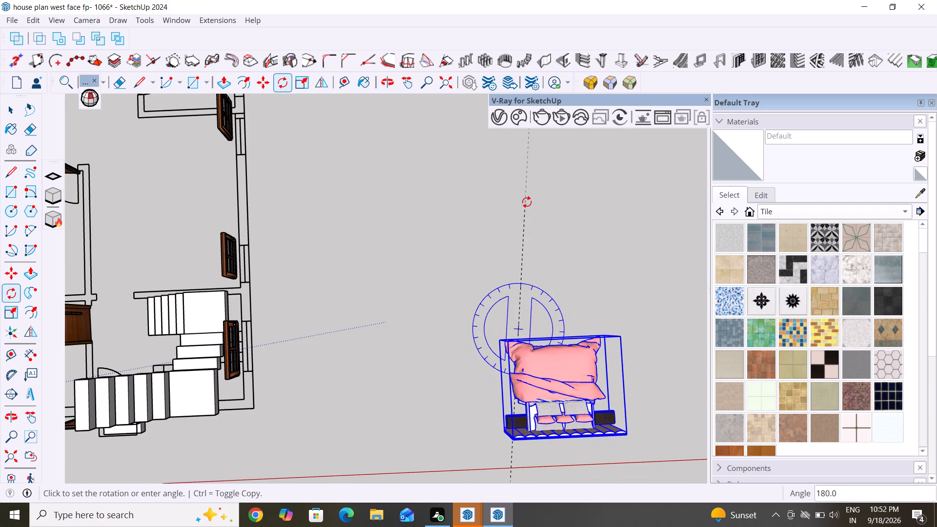
pyautogui.click(527, 202)
pyautogui.click(8, 104)
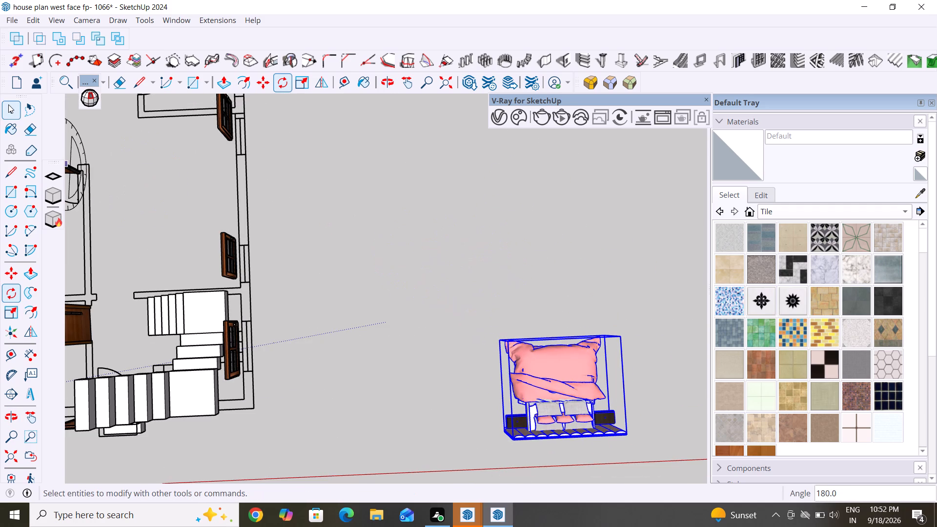
pyautogui.scroll(-5, 466, 379)
pyautogui.moveTo(452, 393); pyautogui.dragTo(524, 225, button='middle')
pyautogui.press('Escape')
pyautogui.press('Escape')
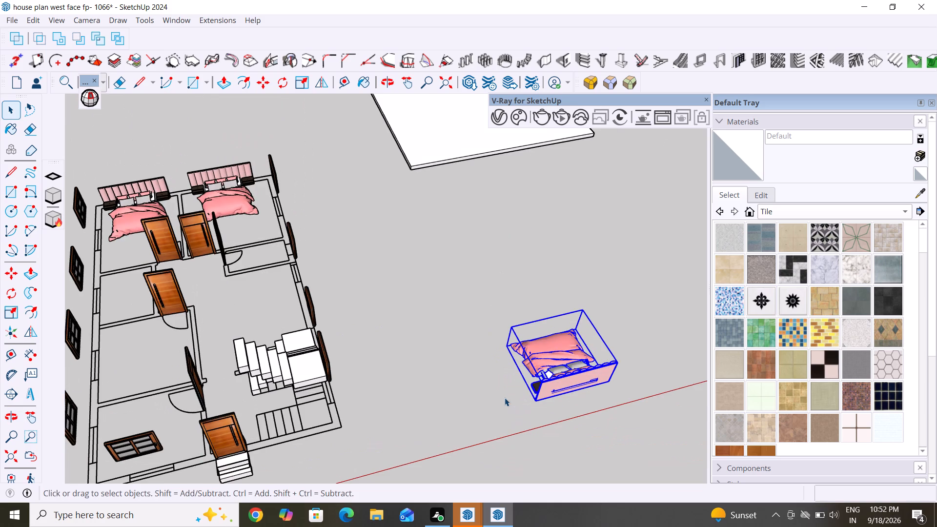
# Copy the rotated bed about 43' 11" into the middle room opposite the stairs, with its headboard along the partition to the front room.
pyautogui.moveTo(505, 398); pyautogui.dragTo(487, 420, button='middle')
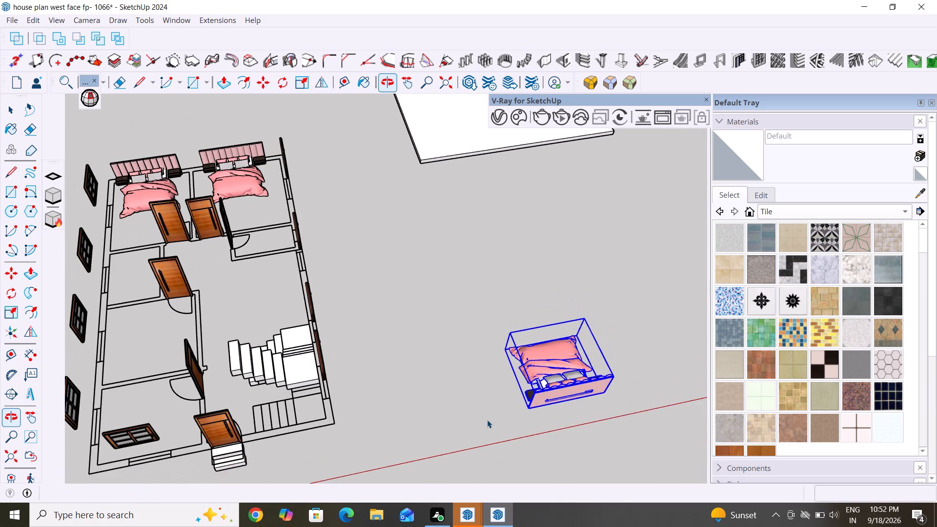
pyautogui.scroll(-4, 505, 316)
pyautogui.moveTo(547, 389); pyautogui.dragTo(531, 355, button='middle')
pyautogui.scroll(3, 548, 403)
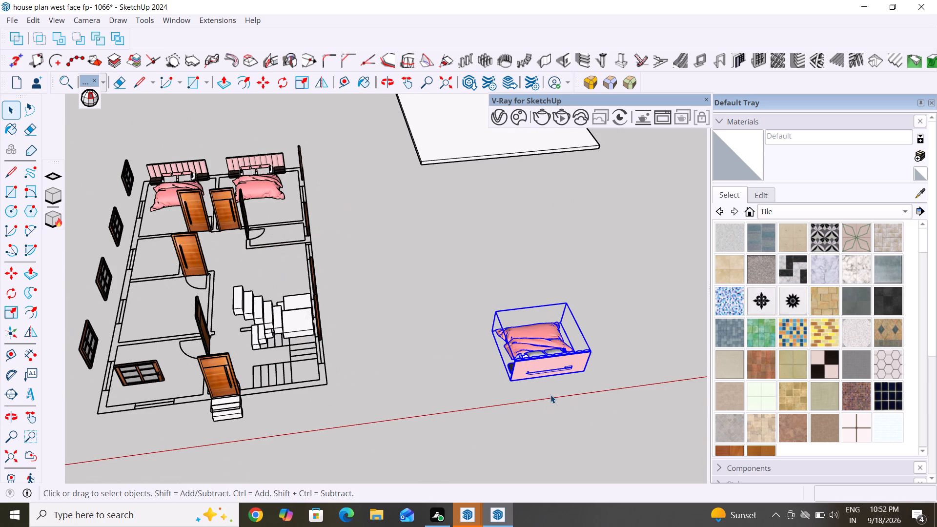
pyautogui.press('Escape')
pyautogui.press('Escape')
pyautogui.press('m')
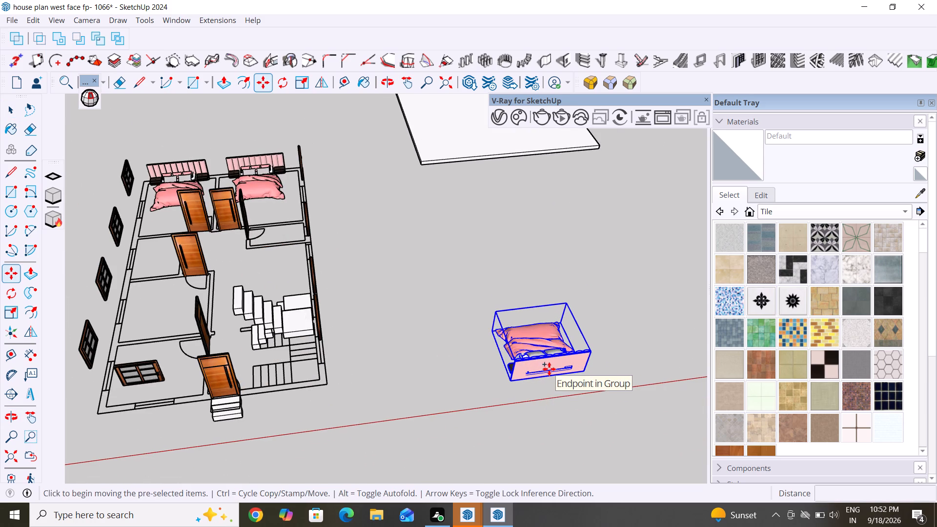
pyautogui.click(551, 378)
pyautogui.scroll(-3, 563, 325)
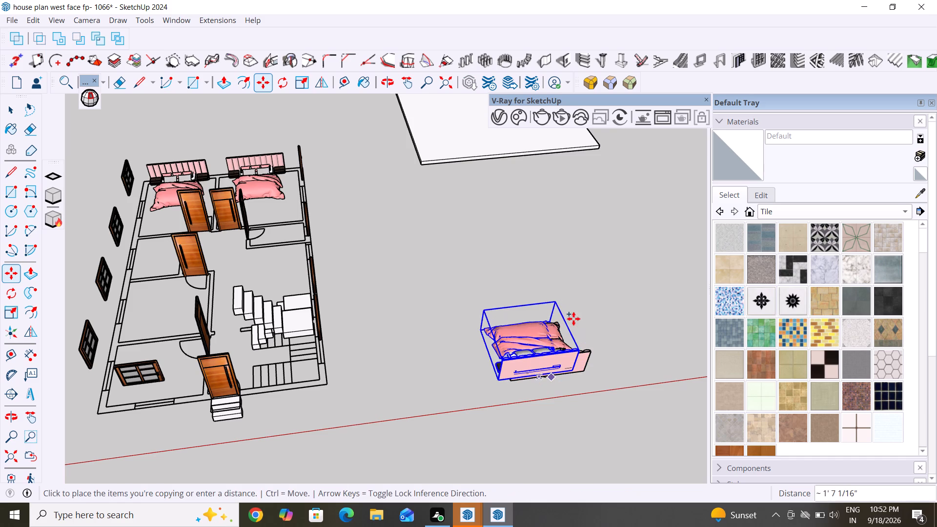
pyautogui.scroll(-3, 573, 319)
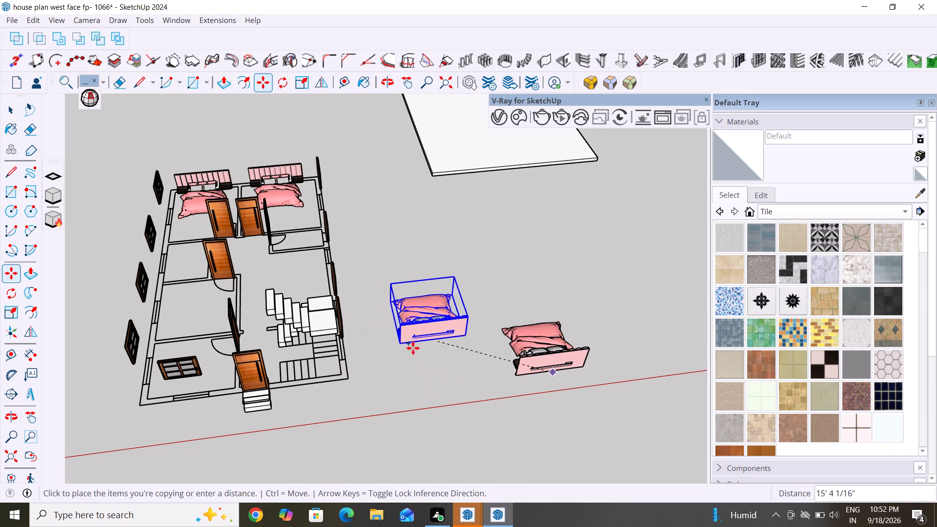
pyautogui.scroll(8, 207, 359)
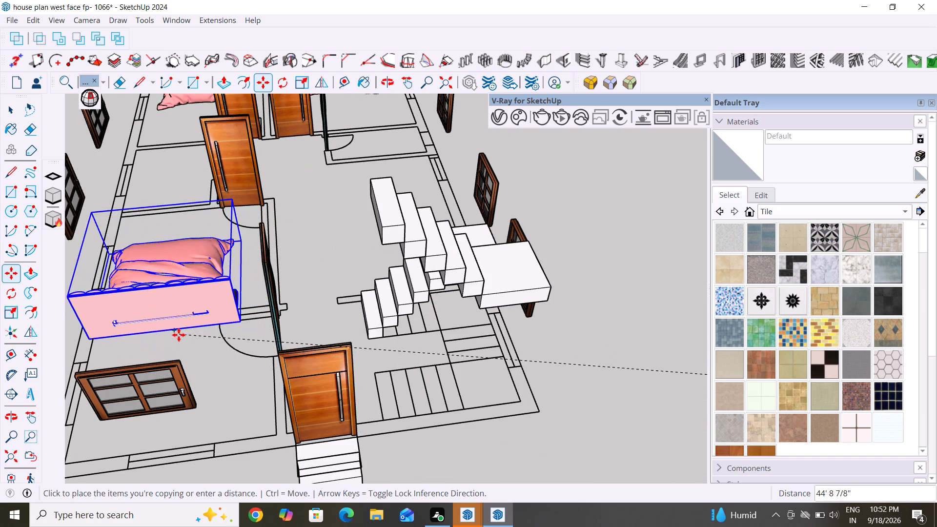
pyautogui.click(194, 319)
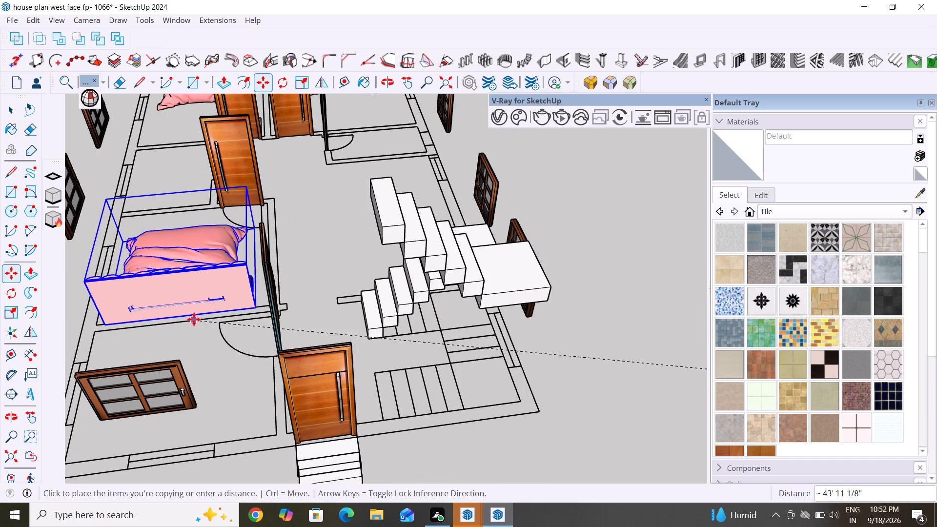
pyautogui.scroll(-6, 392, 364)
pyautogui.moveTo(380, 402); pyautogui.dragTo(570, 397, button='middle')
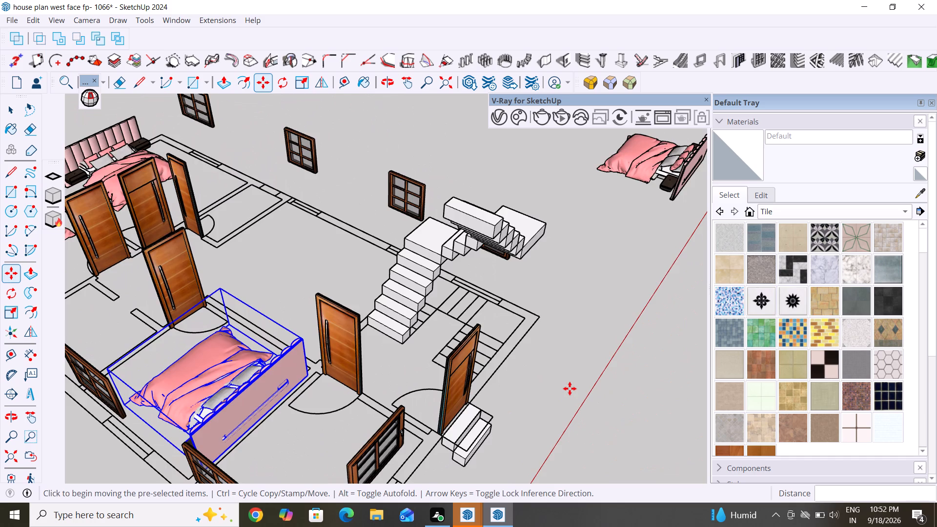
# Examine the copied bed's placement in the middle room from several sides and clear the selection.
pyautogui.scroll(-5, 570, 388)
pyautogui.moveTo(348, 416); pyautogui.dragTo(527, 431, button='middle')
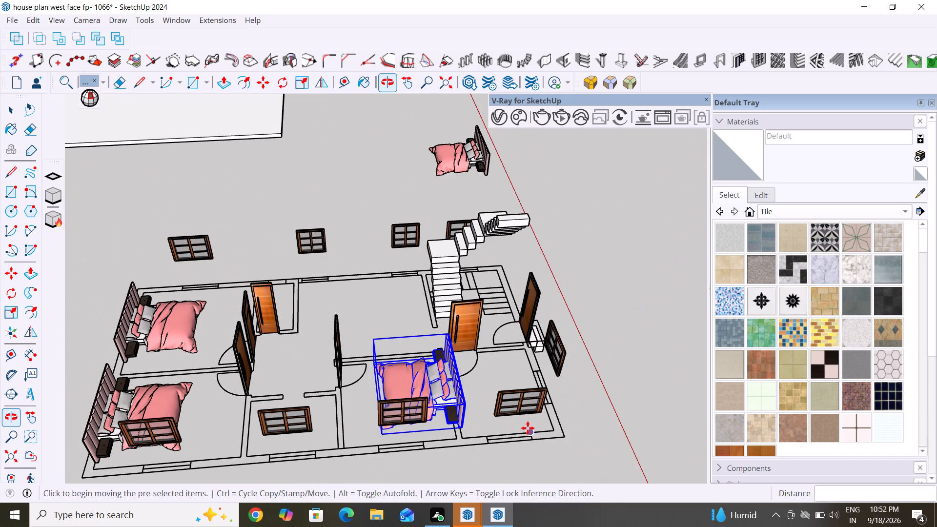
pyautogui.moveTo(444, 424); pyautogui.dragTo(475, 432, button='middle')
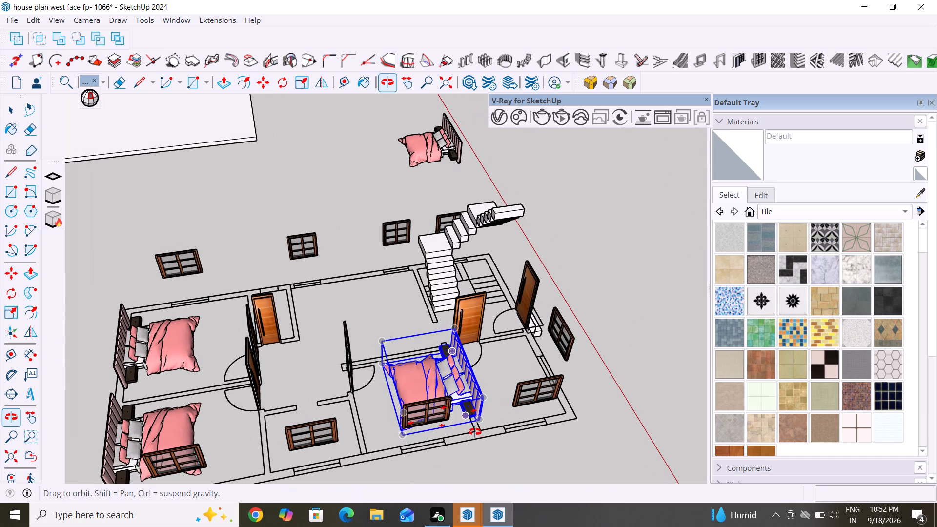
pyautogui.moveTo(475, 432); pyautogui.dragTo(565, 423, button='middle')
pyautogui.scroll(5, 440, 381)
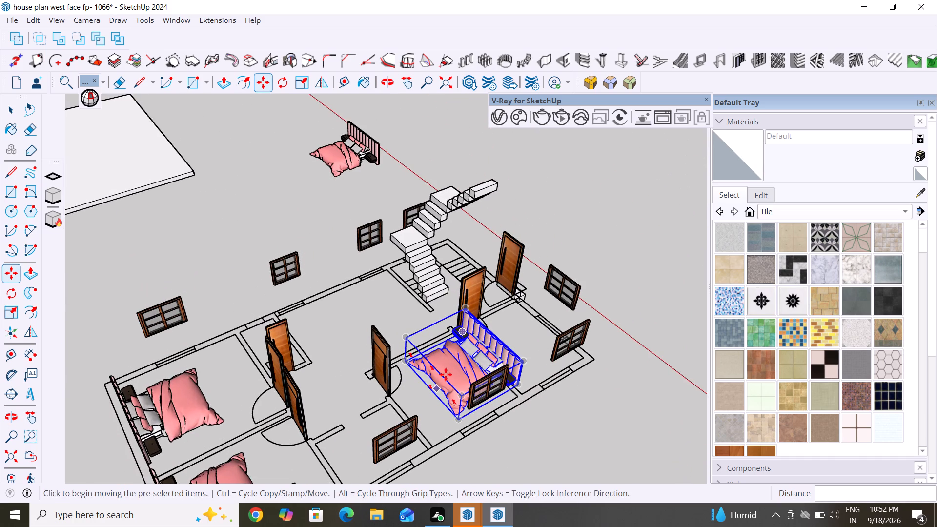
pyautogui.click(12, 109)
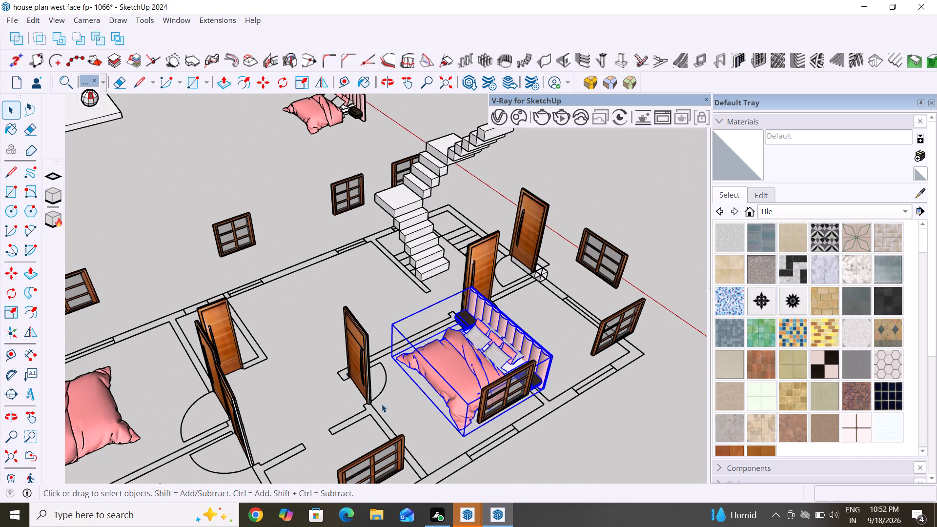
pyautogui.press('Escape')
pyautogui.doubleClick(551, 446)
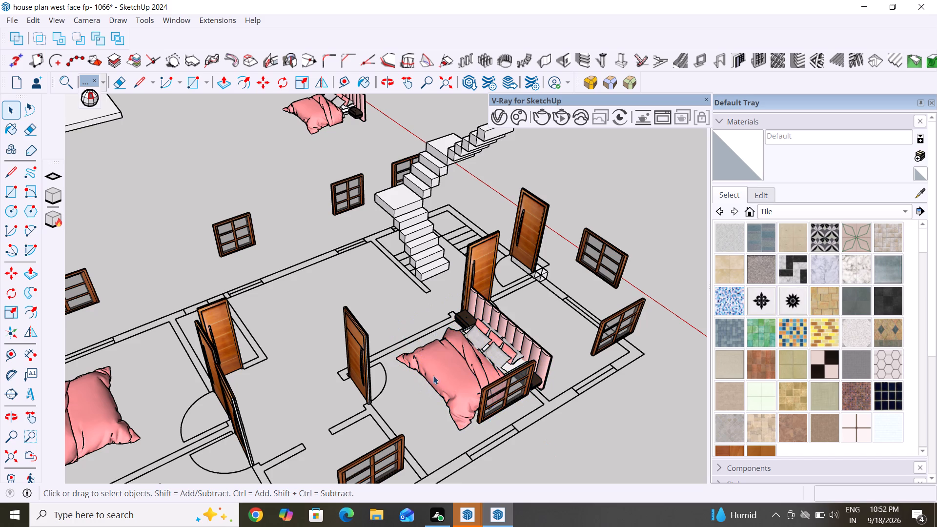
# Move the middle-room bed about 1' 3" into the room, away from the partition to the front room.
pyautogui.moveTo(412, 356); pyautogui.dragTo(702, 402, button='middle')
pyautogui.moveTo(334, 310); pyautogui.dragTo(484, 314, button='middle')
pyautogui.moveTo(349, 263); pyautogui.dragTo(411, 178, button='middle')
pyautogui.scroll(5, 354, 265)
pyautogui.moveTo(395, 311); pyautogui.dragTo(439, 208, button='middle')
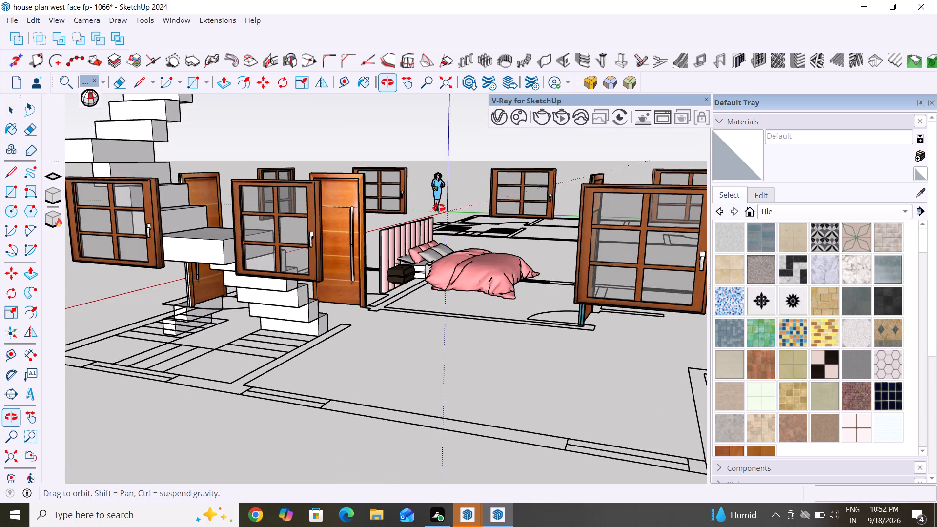
pyautogui.moveTo(439, 208); pyautogui.dragTo(456, 178, button='middle')
pyautogui.scroll(6, 405, 265)
pyautogui.moveTo(425, 338); pyautogui.dragTo(431, 411, button='middle')
pyautogui.press('m')
pyautogui.moveTo(309, 422); pyautogui.dragTo(341, 379, button='middle')
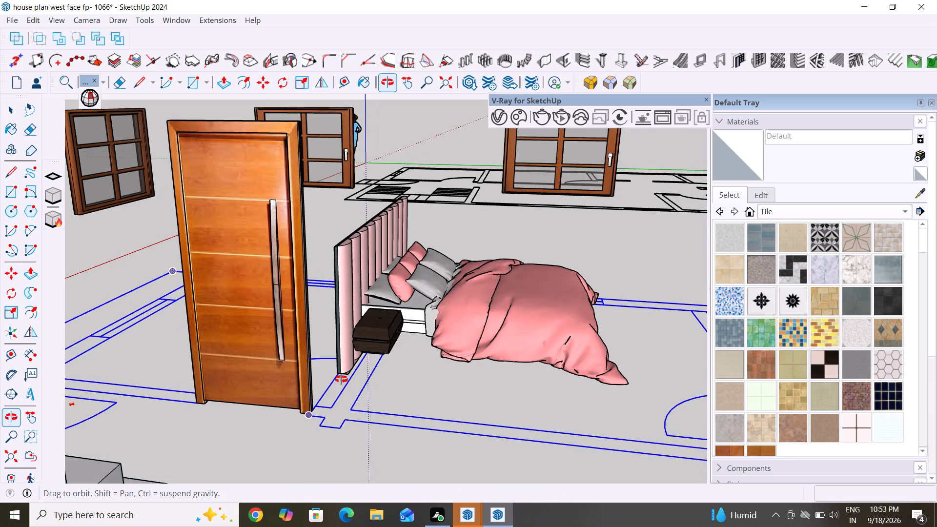
pyautogui.moveTo(341, 379); pyautogui.dragTo(293, 388, button='middle')
pyautogui.scroll(8, 345, 348)
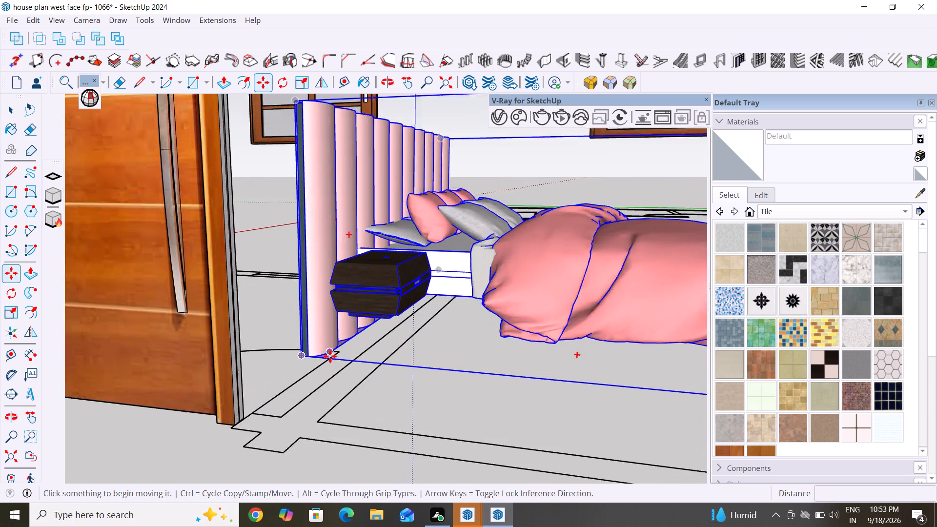
pyautogui.click(286, 357)
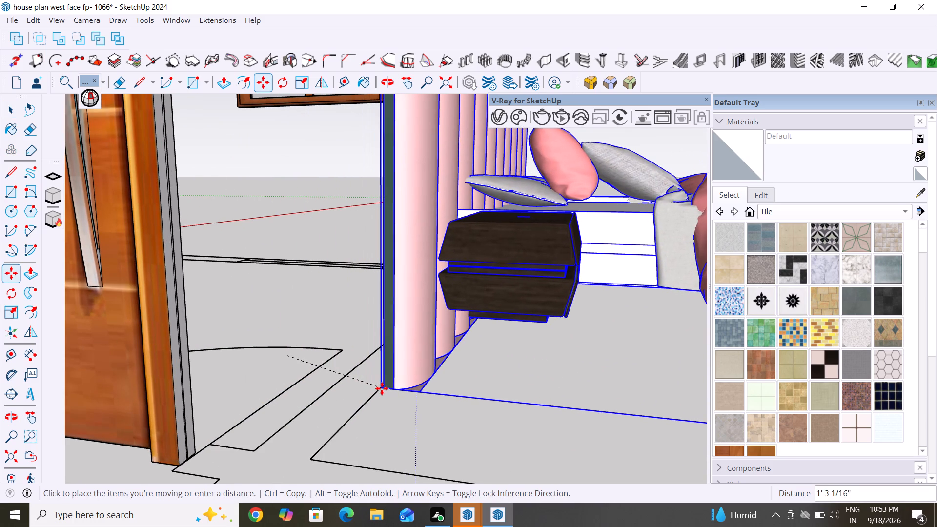
pyautogui.click(382, 388)
# Move the middle-room bed about 6 1/2" back toward the partition to the front room.
pyautogui.scroll(-5, 325, 350)
pyautogui.moveTo(325, 350); pyautogui.dragTo(656, 517, button='middle')
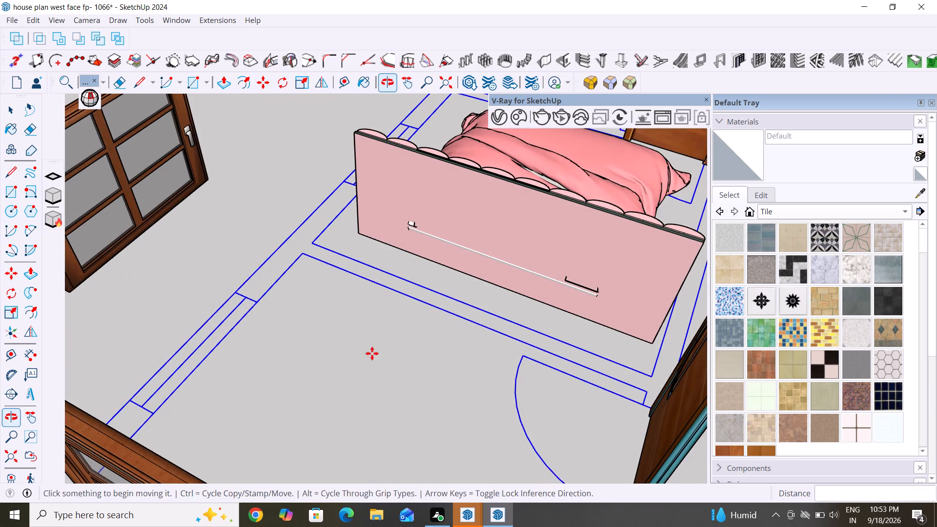
pyautogui.moveTo(372, 352); pyautogui.dragTo(666, 387, button='middle')
pyautogui.moveTo(282, 324); pyautogui.dragTo(114, 361, button='middle')
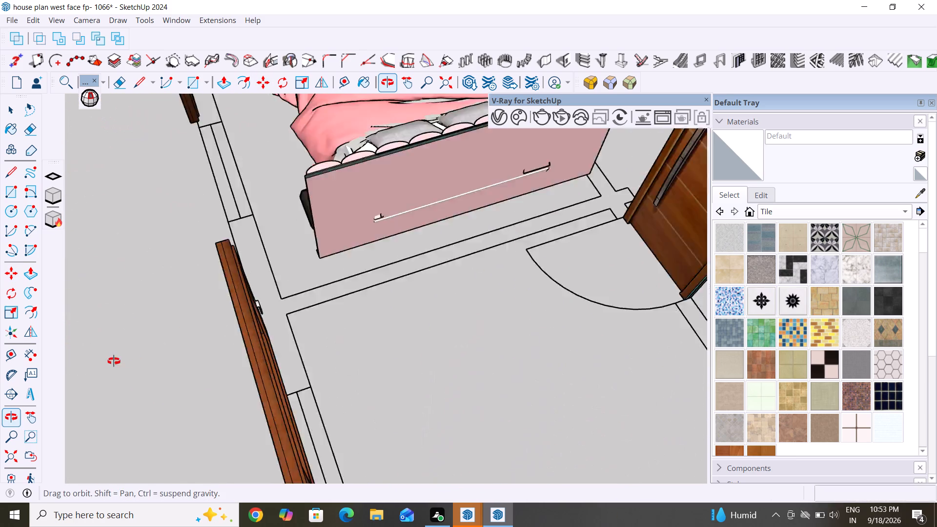
pyautogui.moveTo(114, 361); pyautogui.dragTo(111, 361, button='middle')
pyautogui.moveTo(396, 346); pyautogui.dragTo(397, 252, button='middle')
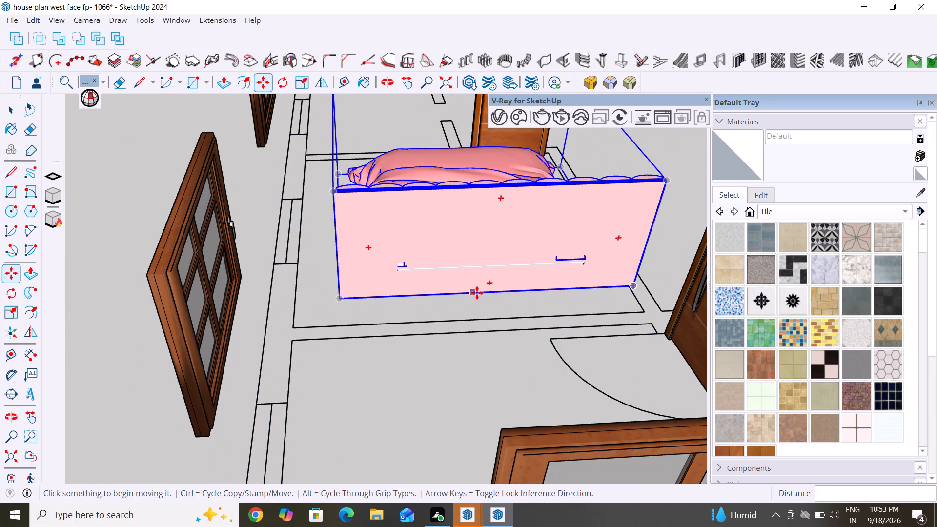
pyautogui.click(488, 294)
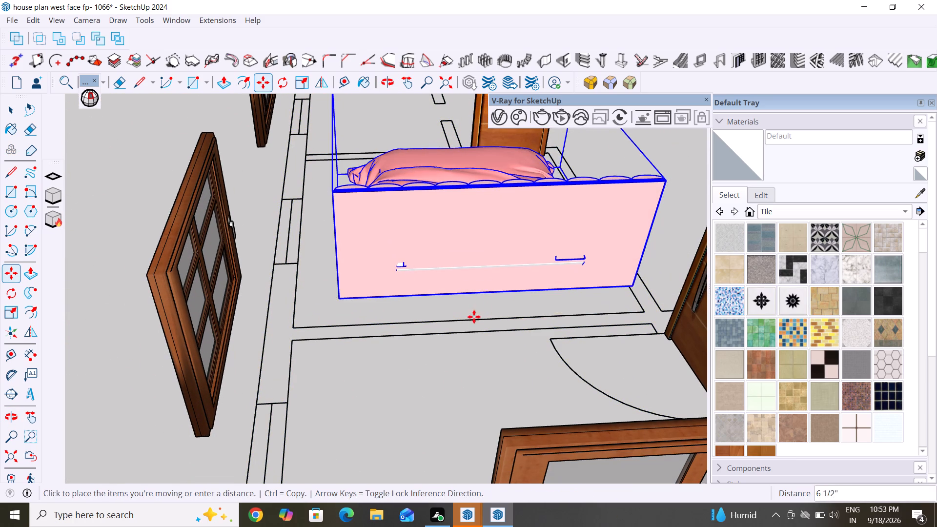
pyautogui.click(463, 319)
# Move the middle-room bed another 4 7/8" toward the partition to the front room.
pyautogui.moveTo(359, 382); pyautogui.dragTo(454, 178, button='middle')
pyautogui.moveTo(449, 227); pyautogui.dragTo(468, 312, button='middle')
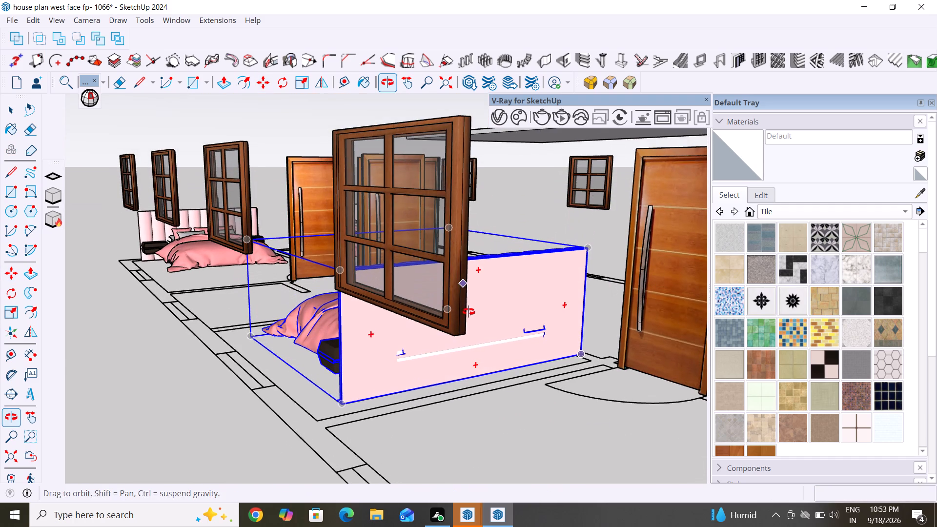
pyautogui.moveTo(468, 312); pyautogui.dragTo(469, 310, button='middle')
pyautogui.scroll(-6, 531, 354)
pyautogui.scroll(5, 457, 462)
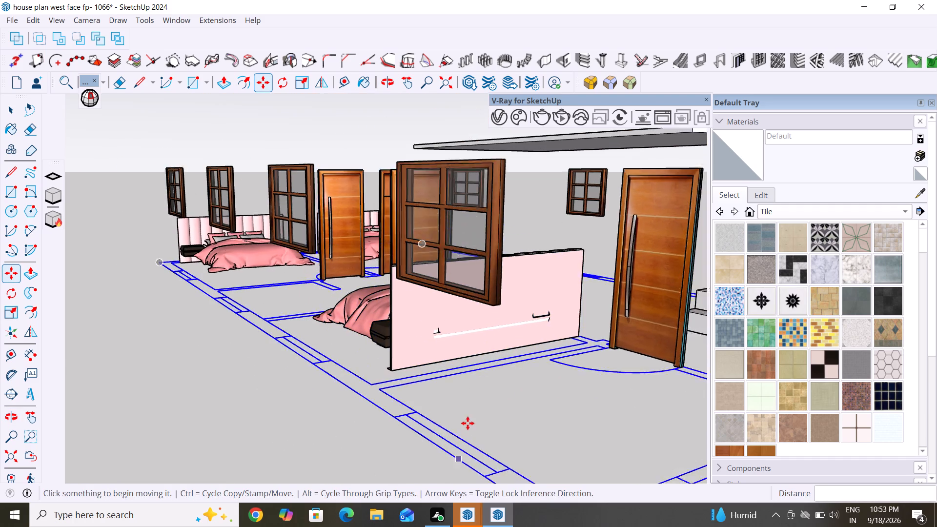
pyautogui.click(511, 323)
pyautogui.click(506, 337)
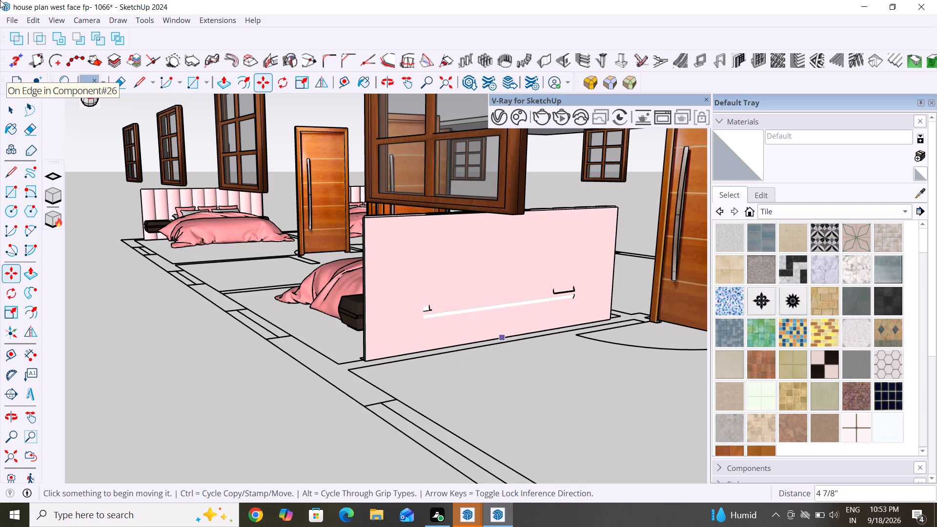
# Move the middle-room bed about 9" back into the room so its headboard clears the partition lines.
pyautogui.scroll(-3, 493, 272)
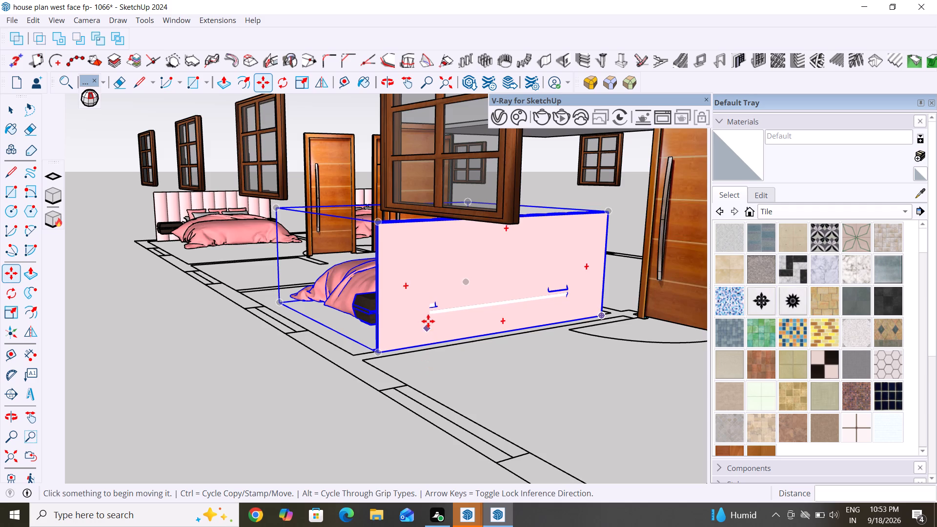
pyautogui.scroll(-4, 428, 321)
pyautogui.moveTo(441, 375); pyautogui.dragTo(570, 401, button='middle')
pyautogui.scroll(10, 576, 368)
pyautogui.click(566, 300)
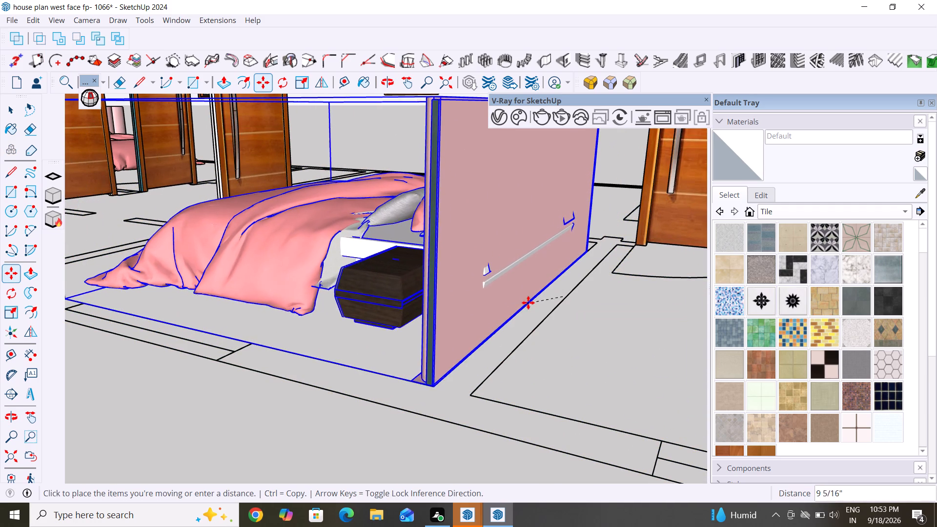
pyautogui.click(531, 300)
# Examine the moved bed in the middle room from several sides, checking it against the partitions and doors.
pyautogui.scroll(-10, 546, 351)
pyautogui.moveTo(353, 361); pyautogui.dragTo(646, 446, button='middle')
pyautogui.scroll(-4, 381, 302)
pyautogui.moveTo(368, 315); pyautogui.dragTo(516, 427, button='middle')
pyautogui.scroll(4, 428, 207)
pyautogui.moveTo(490, 247); pyautogui.dragTo(592, 295, button='middle')
pyautogui.moveTo(392, 241); pyautogui.dragTo(507, 214, button='middle')
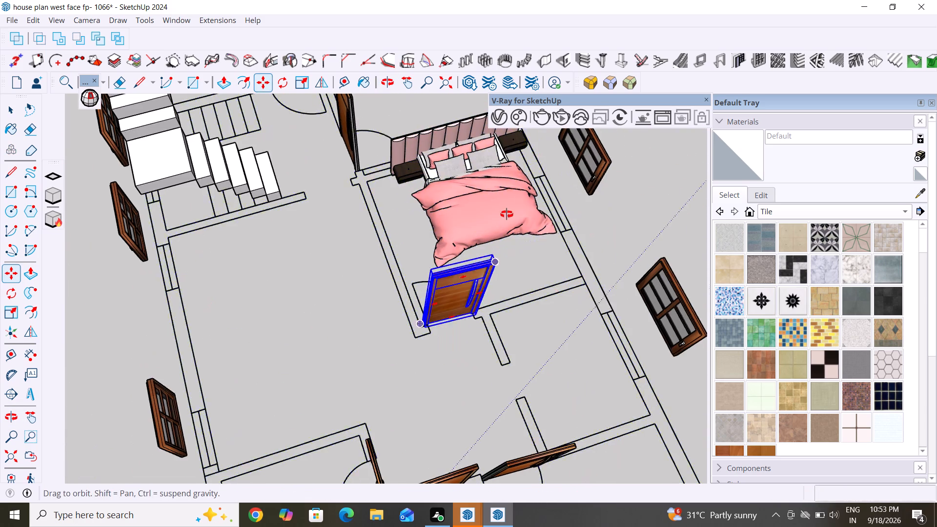
pyautogui.moveTo(507, 214); pyautogui.dragTo(509, 213, button='middle')
pyautogui.moveTo(395, 213); pyautogui.dragTo(450, 112, button='middle')
pyautogui.scroll(1, 450, 112)
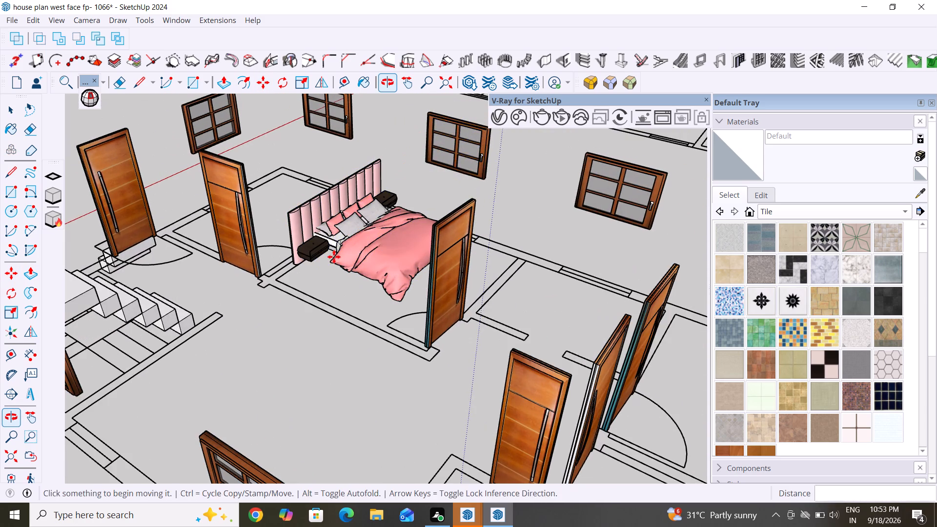
# Move the middle-room bed about 3 3/8" so its headboard base meets the inner line of the front-room partition.
pyautogui.moveTo(334, 257); pyautogui.dragTo(435, 222, button='middle')
pyautogui.scroll(8, 289, 304)
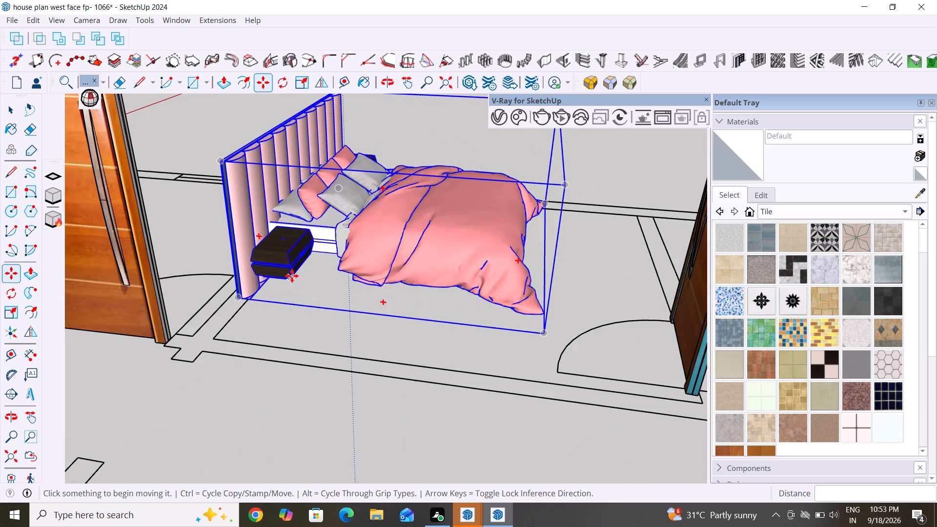
pyautogui.moveTo(293, 275); pyautogui.dragTo(598, 258, button='middle')
pyautogui.scroll(4, 185, 297)
pyautogui.moveTo(254, 298); pyautogui.dragTo(541, 230, button='middle')
pyautogui.moveTo(353, 264); pyautogui.dragTo(428, 310, button='middle')
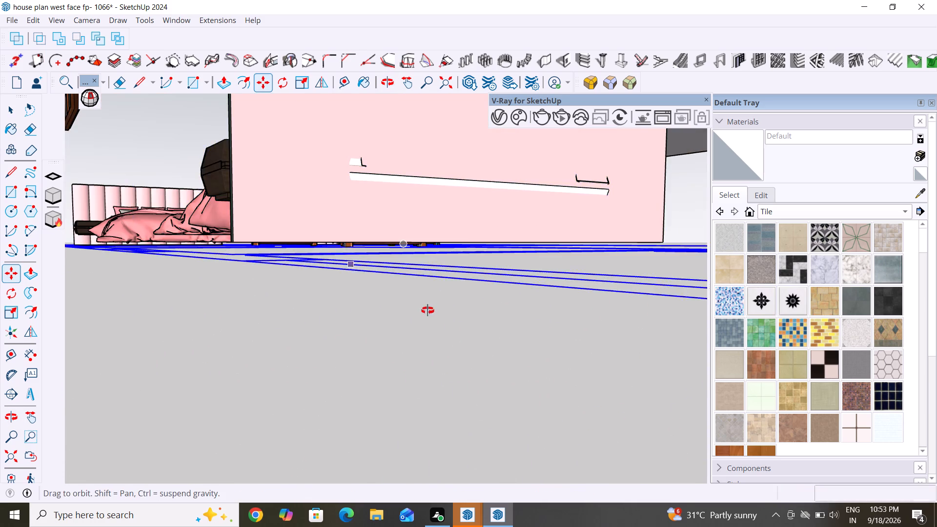
pyautogui.moveTo(428, 310); pyautogui.dragTo(469, 369, button='middle')
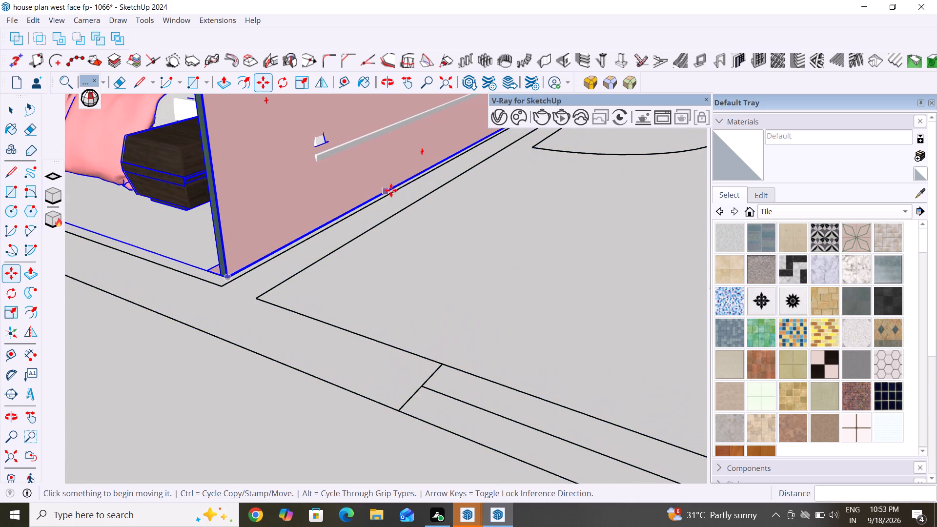
pyautogui.click(404, 180)
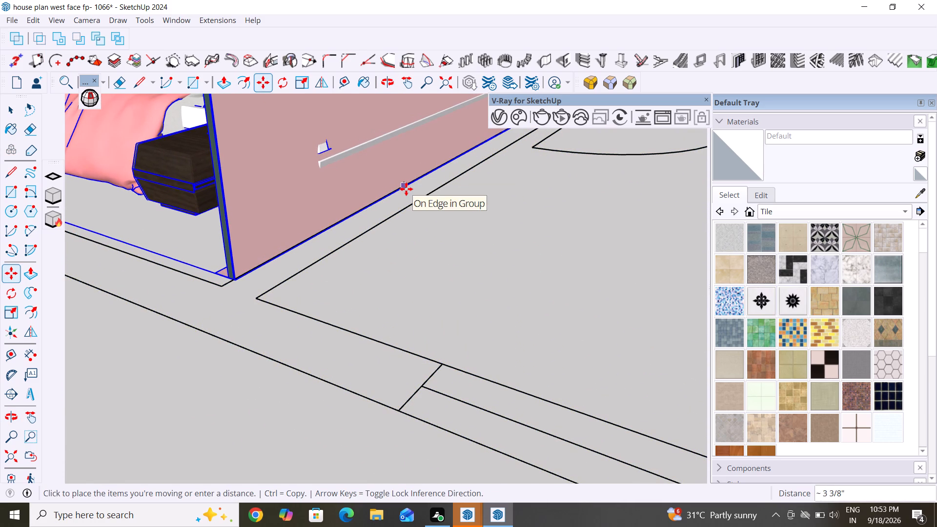
pyautogui.click(406, 189)
pyautogui.scroll(-5, 236, 349)
pyautogui.moveTo(410, 270); pyautogui.dragTo(265, 377, button='middle')
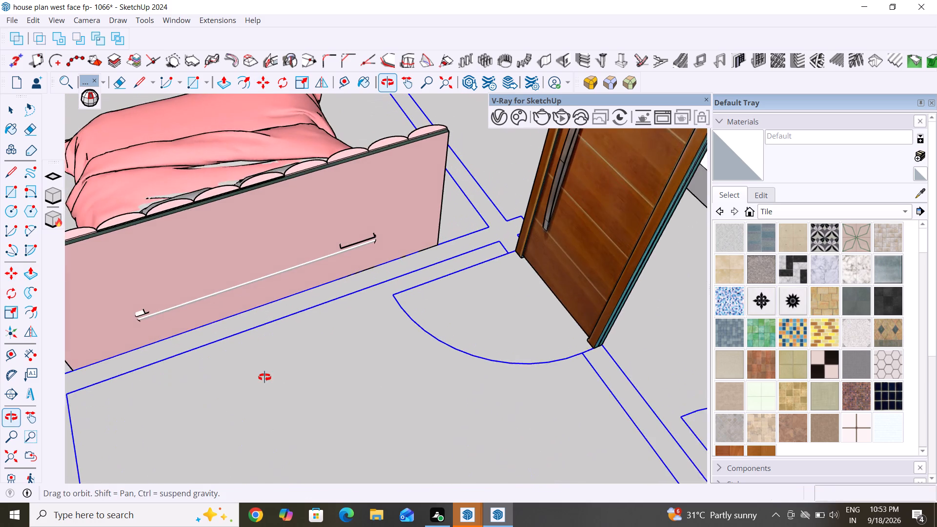
pyautogui.moveTo(265, 377); pyautogui.dragTo(264, 377, button='middle')
pyautogui.scroll(-5, 352, 318)
pyautogui.click(18, 107)
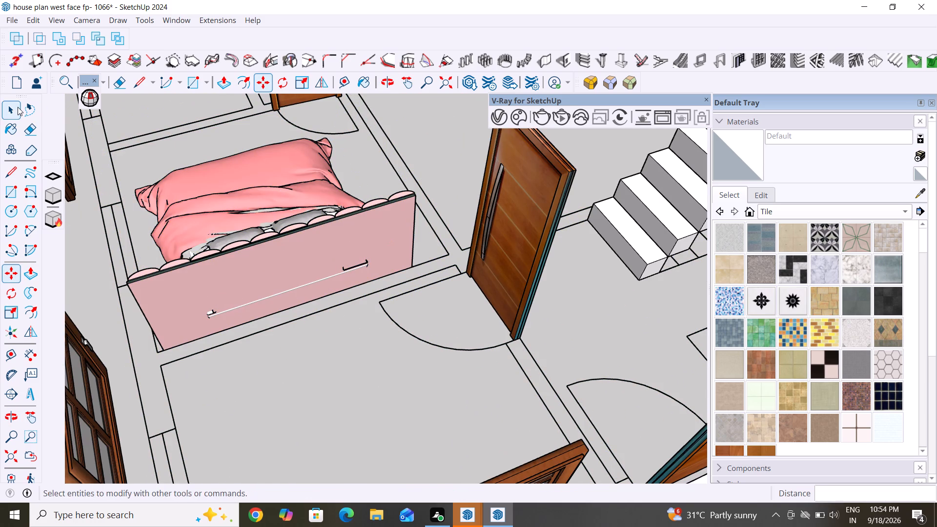
# Scale the middle-room bed uniformly to about 0.88, keeping the headboard corner nearest the front-room door fixed.
pyautogui.scroll(-1, 311, 370)
pyautogui.moveTo(337, 377); pyautogui.dragTo(729, 329, button='middle')
pyautogui.scroll(-6, 454, 217)
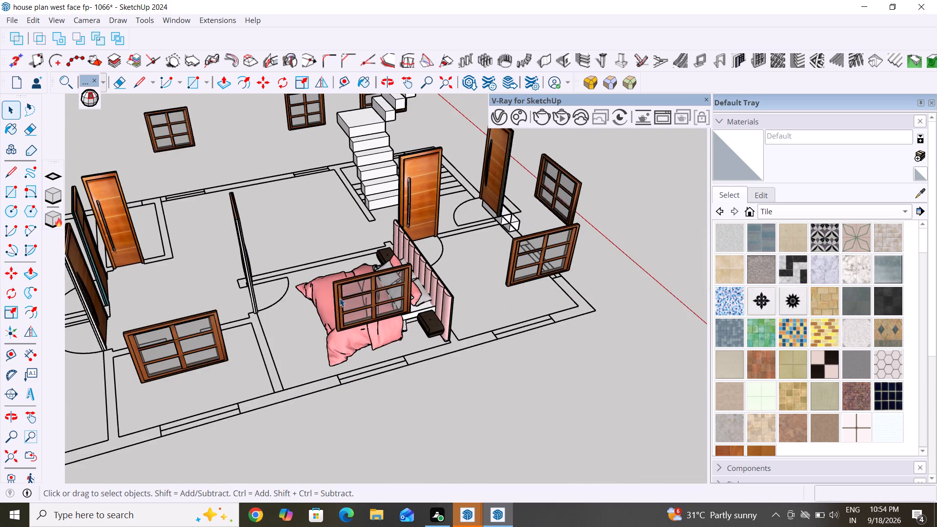
pyautogui.moveTo(339, 305); pyautogui.dragTo(458, 348, button='middle')
pyautogui.scroll(5, 368, 357)
pyautogui.moveTo(384, 348); pyautogui.dragTo(423, 363, button='middle')
pyautogui.click(423, 330)
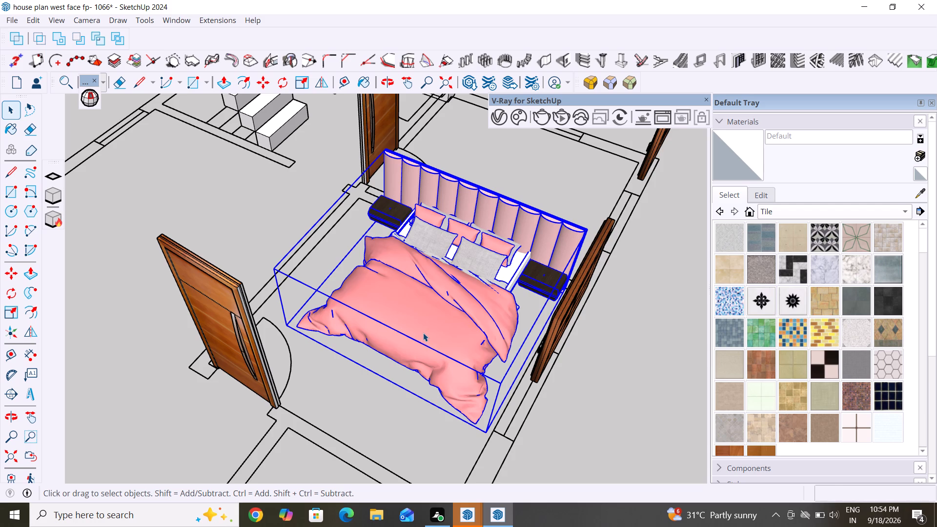
pyautogui.press('s')
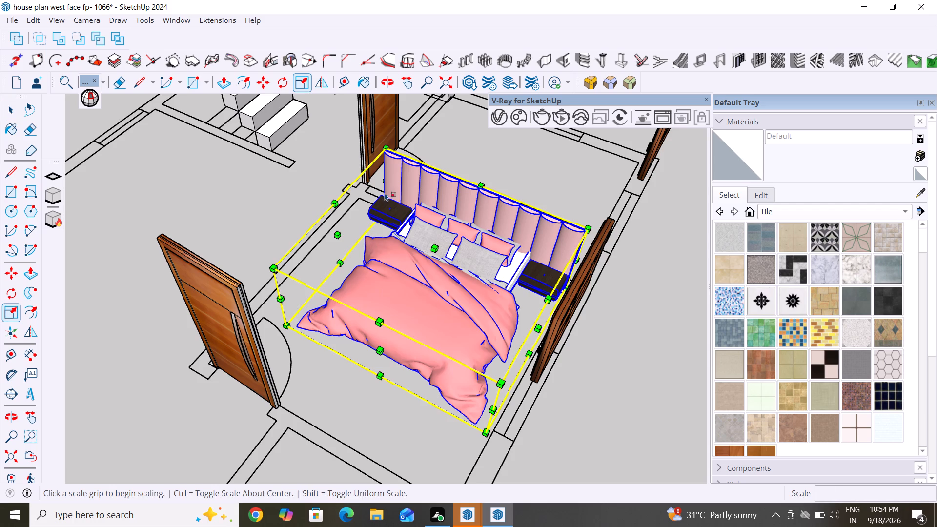
pyautogui.moveTo(483, 430); pyautogui.dragTo(456, 401)
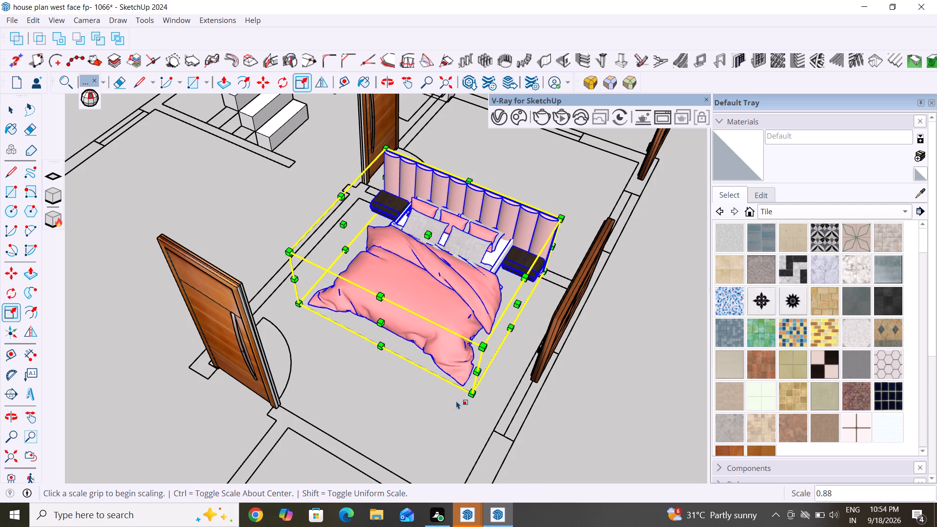
pyautogui.click(6, 117)
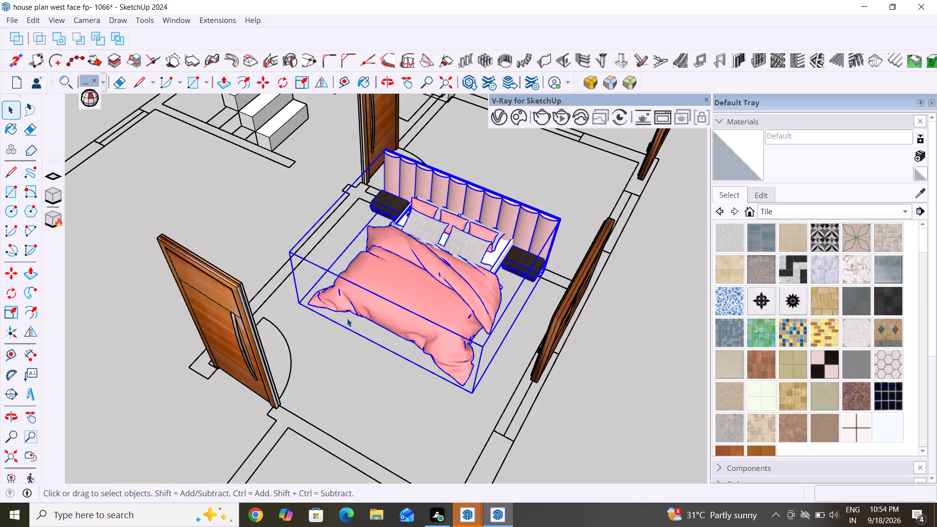
# Examine the scaled bed in the middle room against the surrounding walls, doors and stairs.
pyautogui.scroll(-4, 346, 323)
pyautogui.moveTo(355, 331); pyautogui.dragTo(686, 331, button='middle')
pyautogui.moveTo(348, 304); pyautogui.dragTo(507, 200, button='middle')
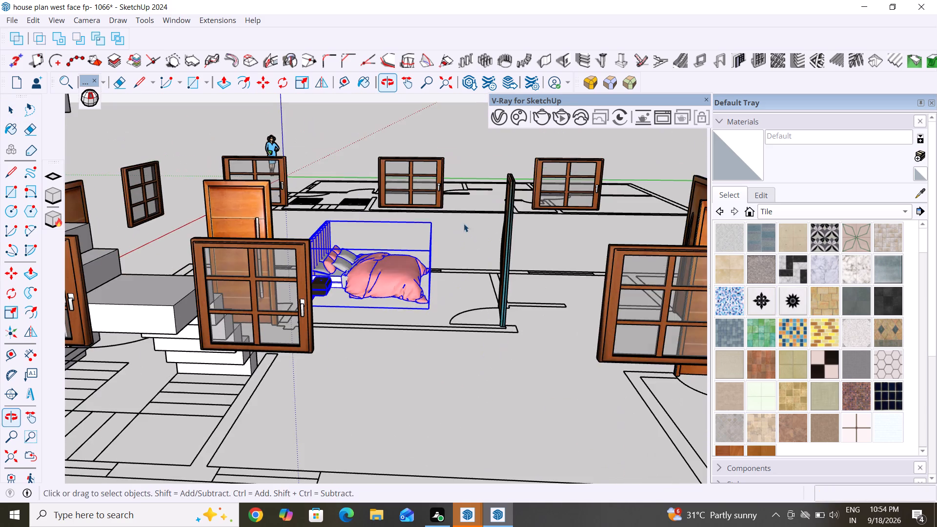
pyautogui.moveTo(423, 311); pyautogui.dragTo(421, 349, button='middle')
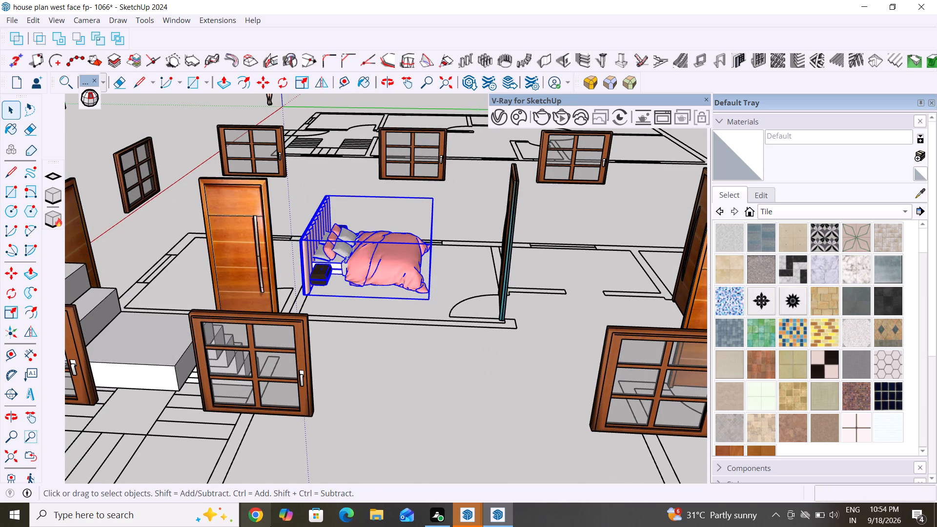
pyautogui.scroll(-3, 153, 428)
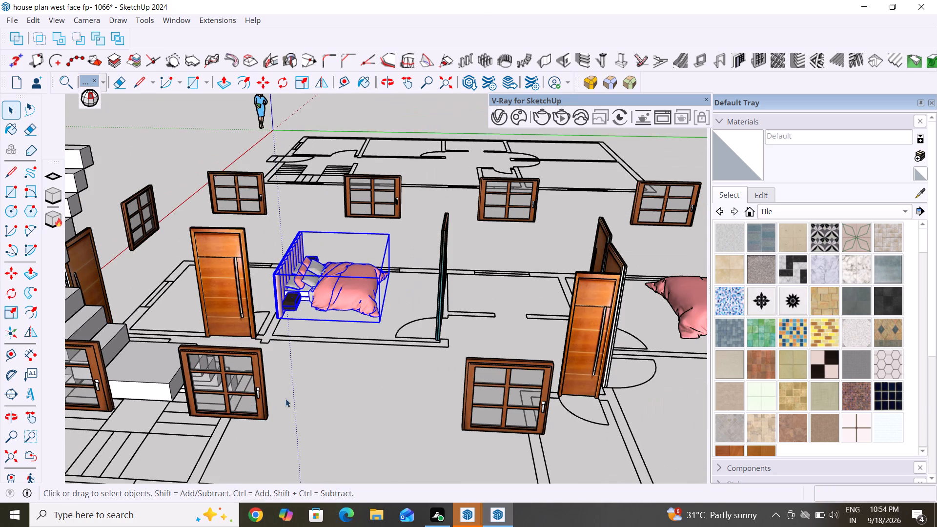
pyautogui.moveTo(462, 246); pyautogui.dragTo(230, 415, button='middle')
pyautogui.scroll(-5, 421, 219)
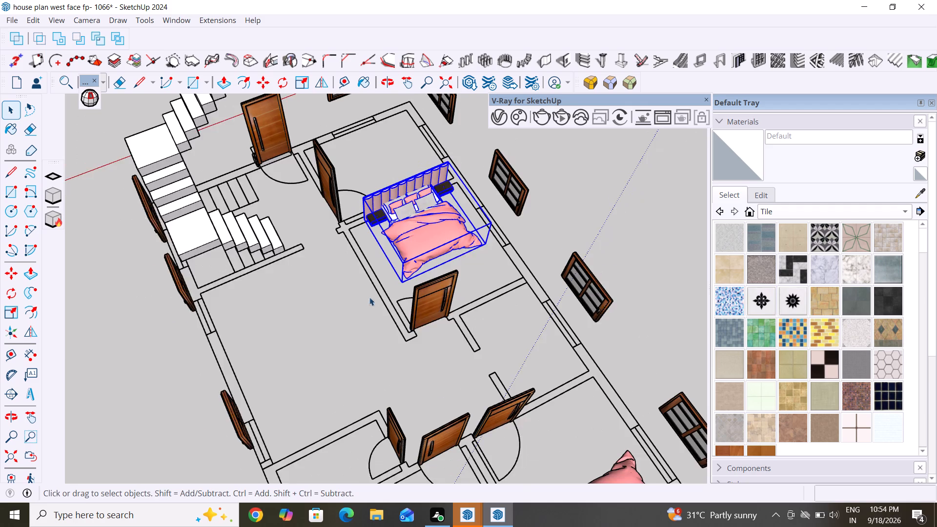
# Deselect the middle-room bed and examine the furnished plan from several sides, checking beds, doors, windows and stairs.
pyautogui.moveTo(367, 306); pyautogui.dragTo(486, 274, button='middle')
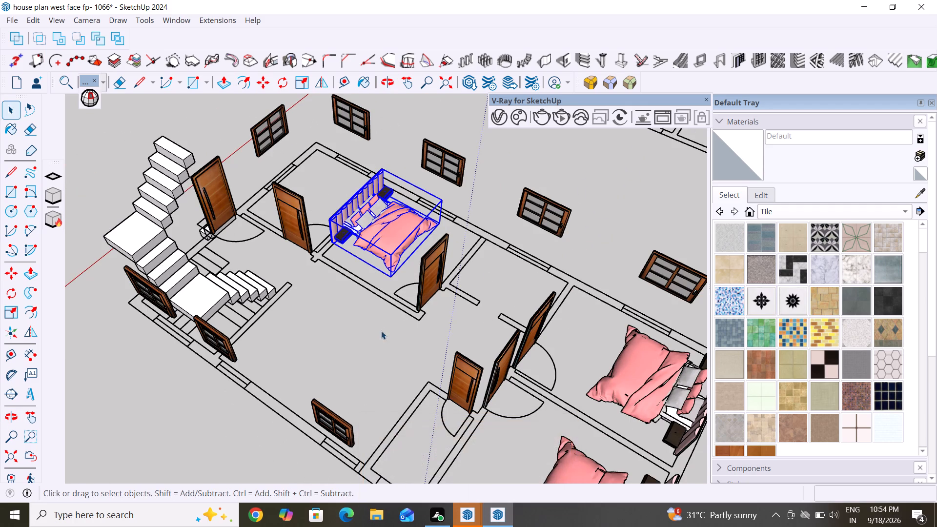
pyautogui.scroll(-2, 441, 280)
pyautogui.moveTo(445, 283); pyautogui.dragTo(519, 392, button='middle')
pyautogui.moveTo(476, 380); pyautogui.dragTo(560, 275, button='middle')
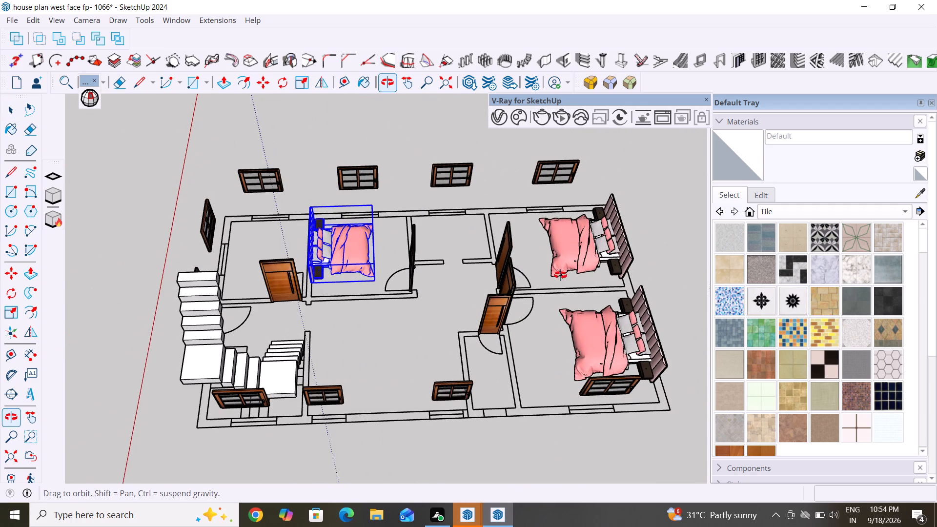
pyautogui.moveTo(560, 275); pyautogui.dragTo(560, 275, button='middle')
pyautogui.click(4, 112)
pyautogui.doubleClick(122, 180)
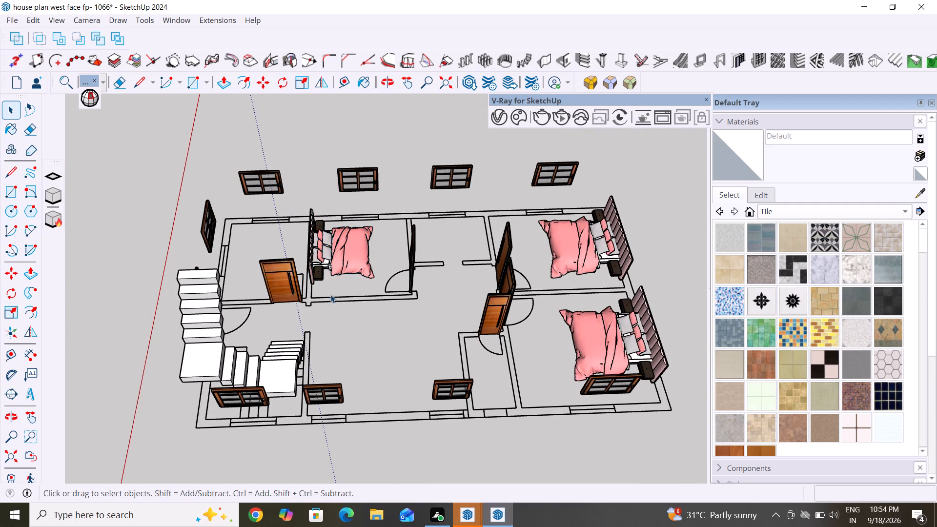
pyautogui.moveTo(332, 296); pyautogui.dragTo(303, 319, button='middle')
pyautogui.scroll(3, 379, 347)
pyautogui.moveTo(381, 324); pyautogui.dragTo(421, 291, button='middle')
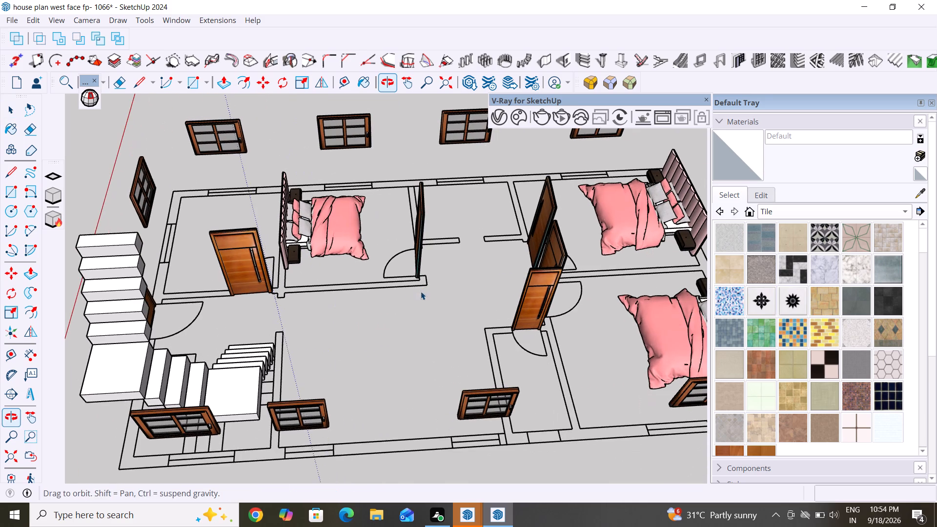
pyautogui.moveTo(421, 291); pyautogui.dragTo(420, 291, button='middle')
pyautogui.moveTo(421, 283); pyautogui.dragTo(248, 267, button='middle')
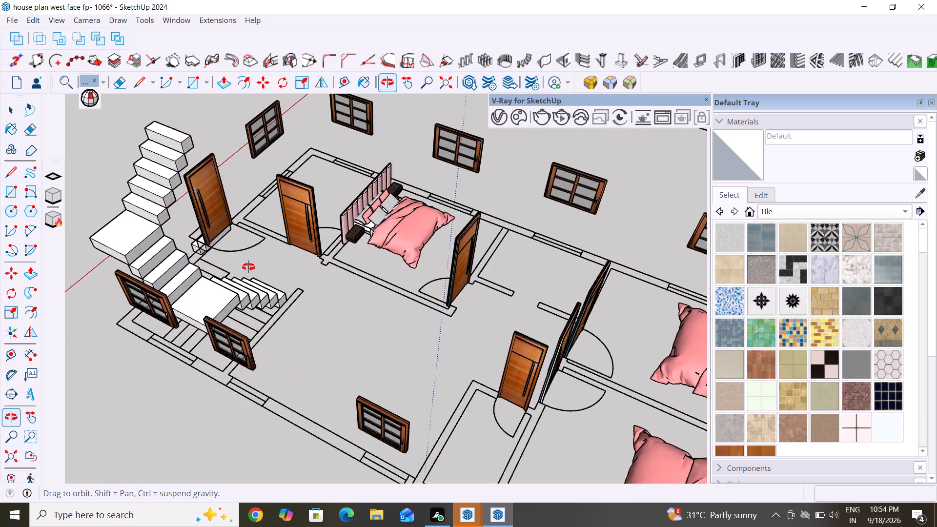
pyautogui.moveTo(248, 267); pyautogui.dragTo(320, 206, button='middle')
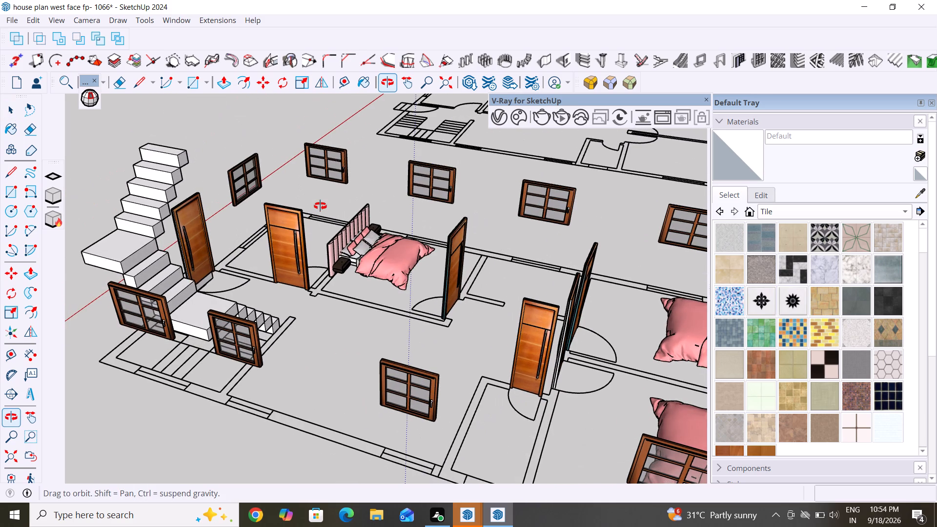
pyautogui.moveTo(320, 206); pyautogui.dragTo(321, 206, button='middle')
pyautogui.moveTo(371, 282); pyautogui.dragTo(390, 348, button='middle')
# Open 3D Warehouse and search its models for "kitchen slab".
pyautogui.click(179, 21)
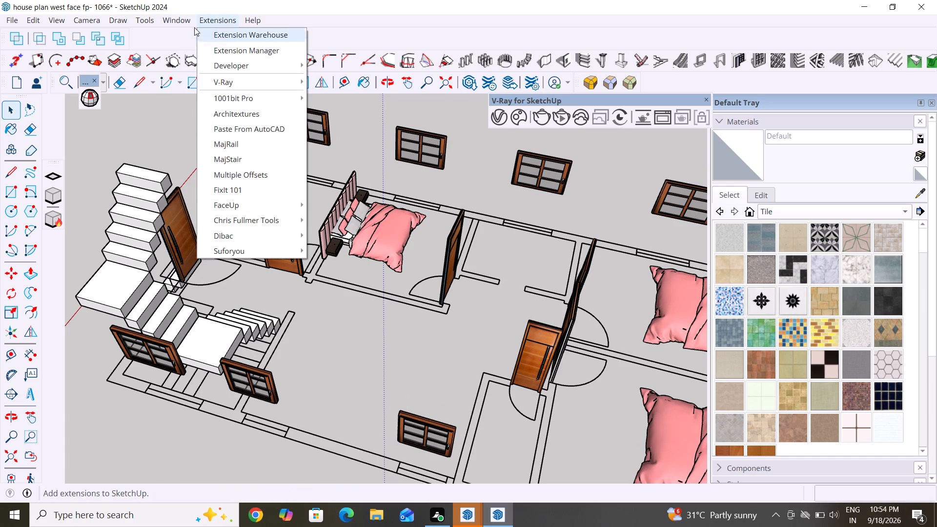
pyautogui.click(208, 116)
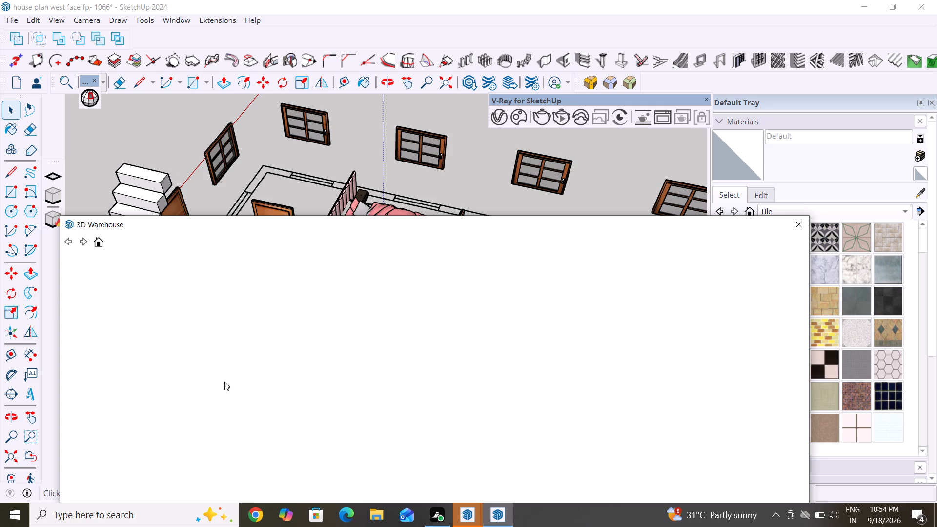
pyautogui.moveTo(453, 227); pyautogui.dragTo(454, 226)
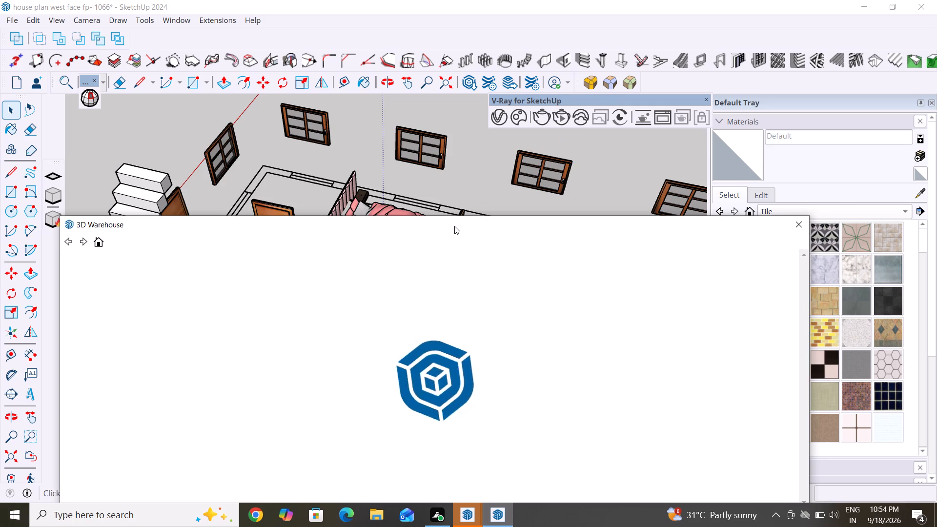
pyautogui.moveTo(454, 226); pyautogui.dragTo(503, 124)
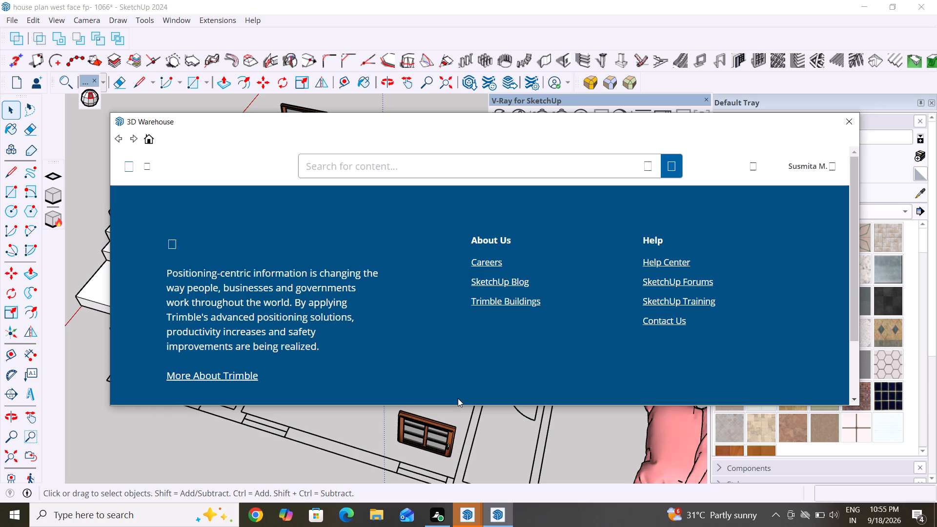
pyautogui.click(438, 168)
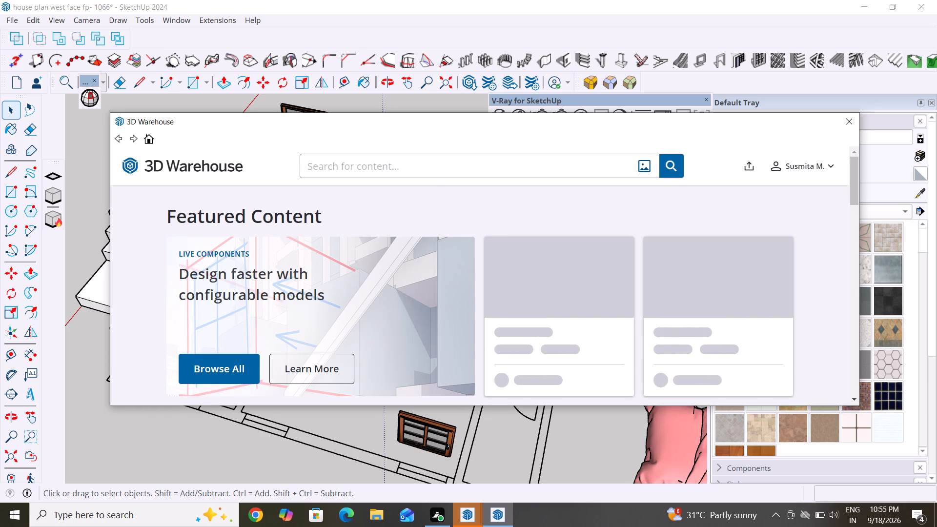
pyautogui.write('kitch')
pyautogui.write('en')
pyautogui.press('space')
pyautogui.press('space')
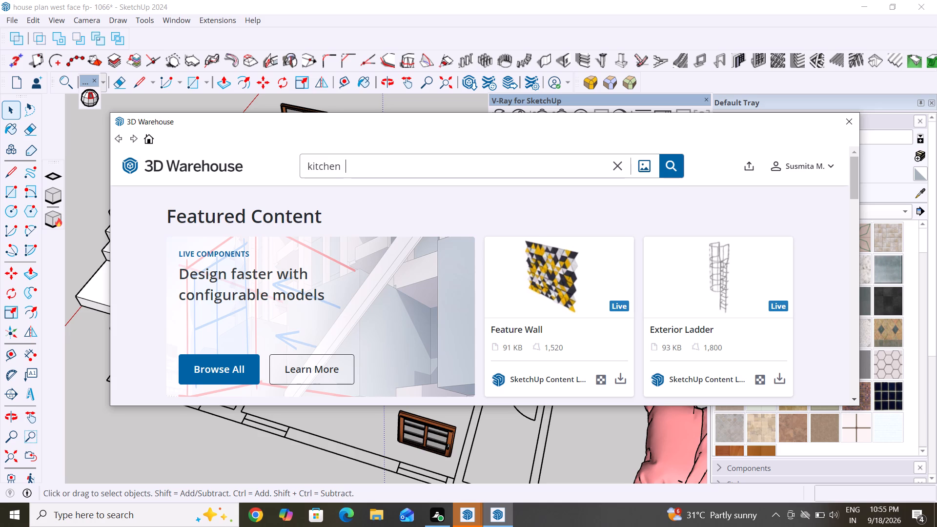
pyautogui.write('slab')
pyautogui.press('Return')
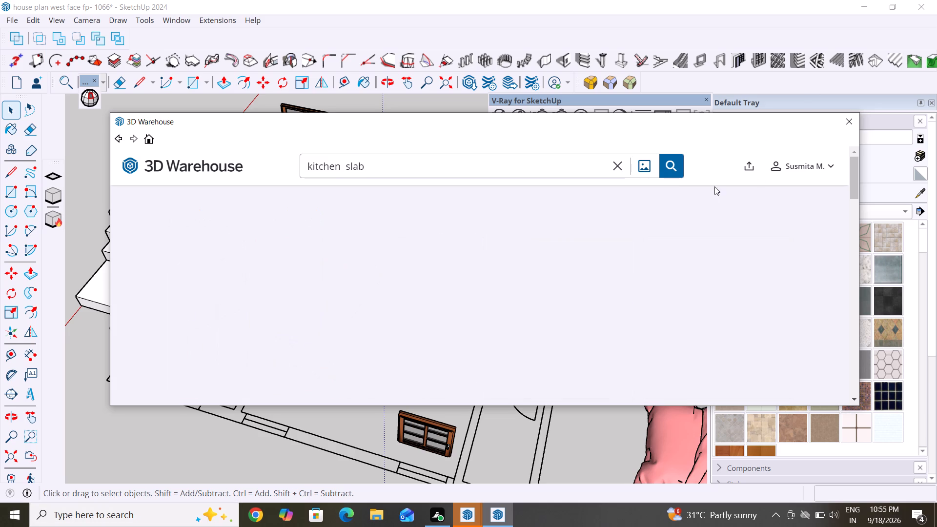
pyautogui.click(671, 161)
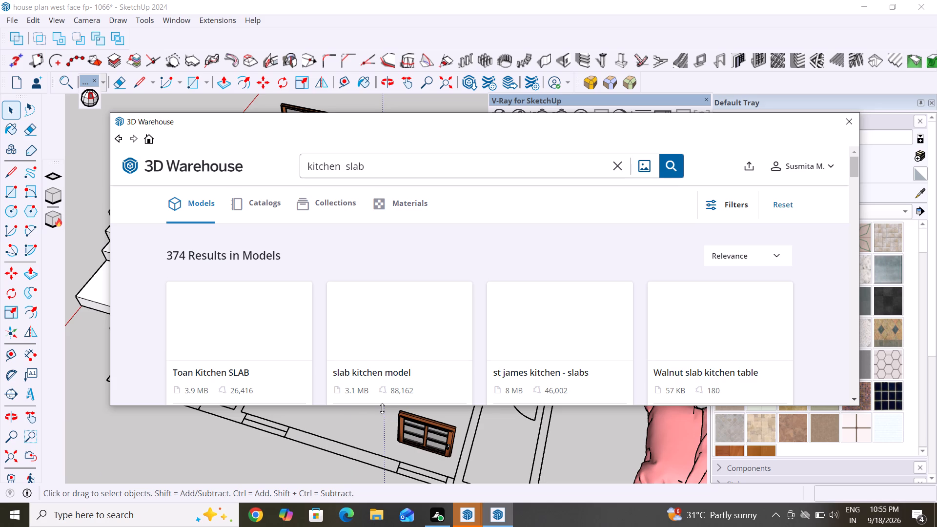
# Enlarge the 3D Warehouse window and browse the kitchen slab models for a suitable kitchen counter.
pyautogui.moveTo(382, 408); pyautogui.dragTo(396, 475)
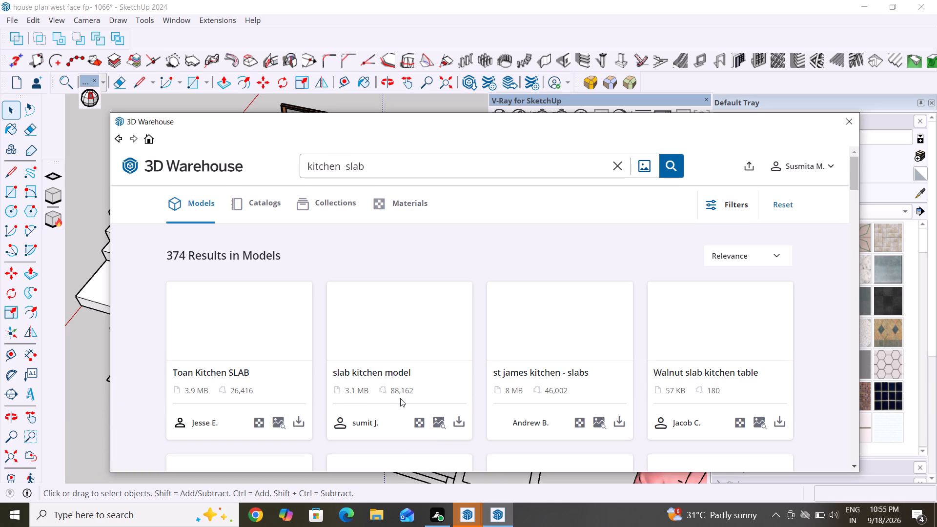
pyautogui.scroll(-1, 400, 398)
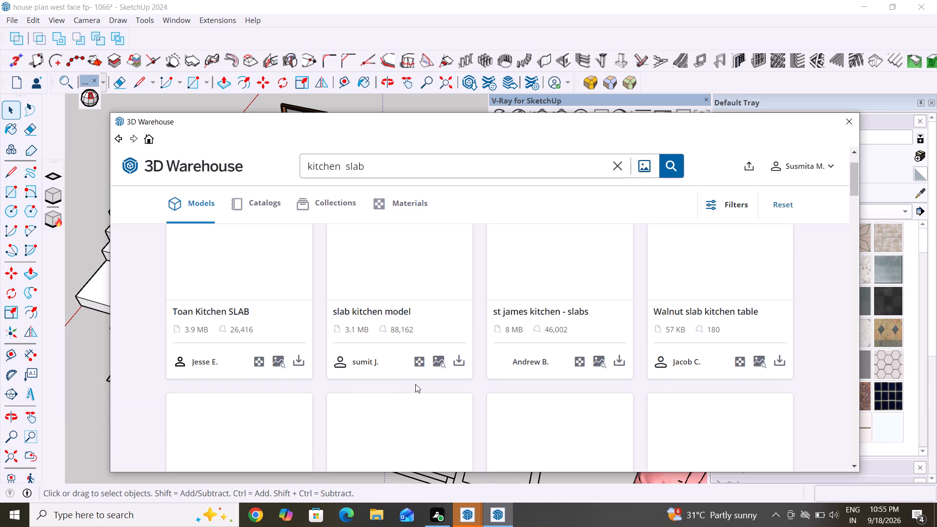
pyautogui.scroll(3, 416, 384)
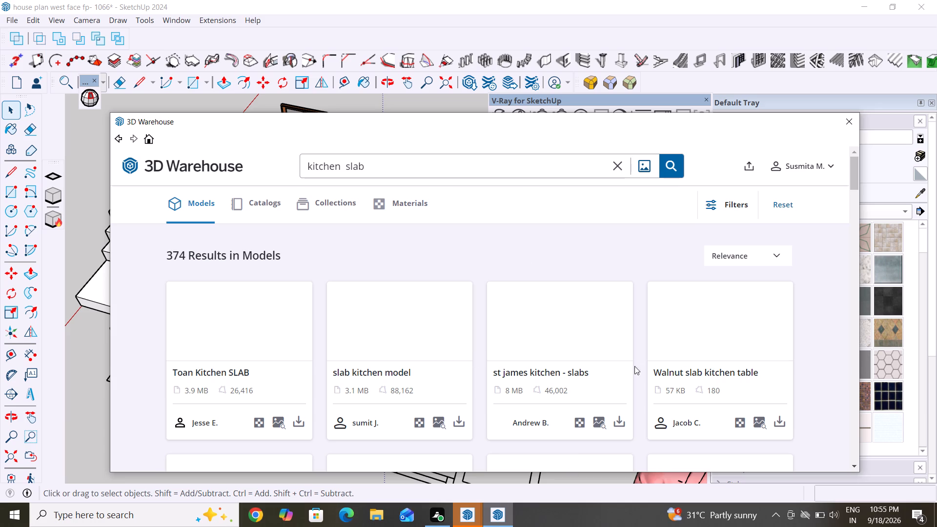
pyautogui.scroll(-1, 482, 465)
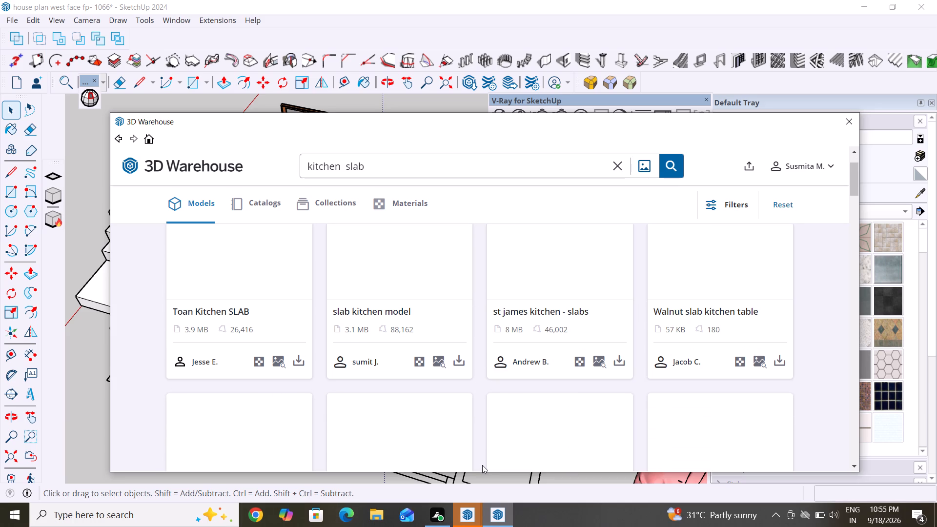
pyautogui.scroll(4, 482, 465)
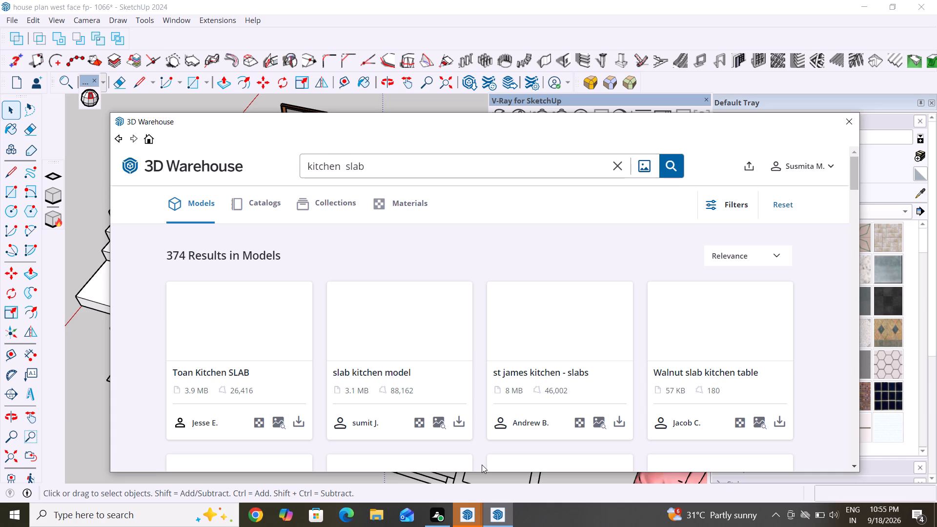
pyautogui.scroll(1, 482, 465)
pyautogui.scroll(-1, 380, 348)
pyautogui.scroll(5, 380, 348)
pyautogui.scroll(-7, 380, 348)
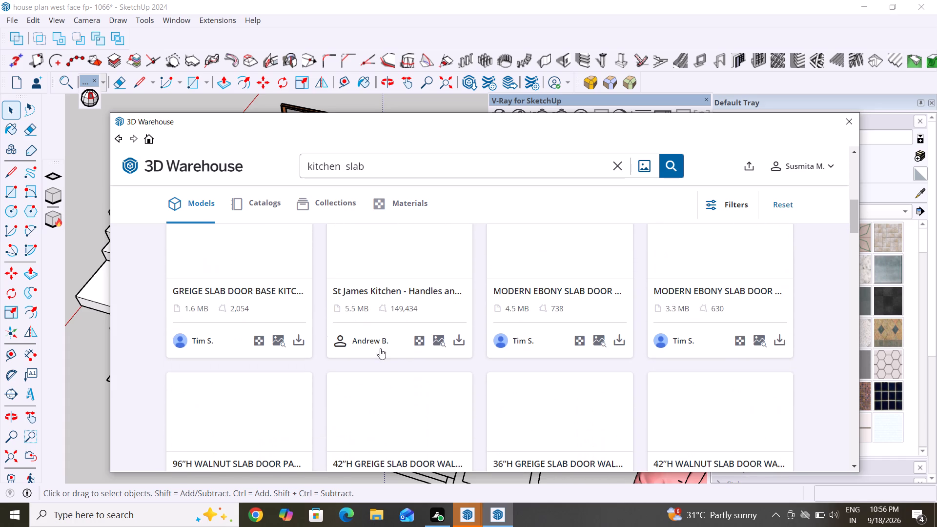
pyautogui.scroll(-3, 380, 348)
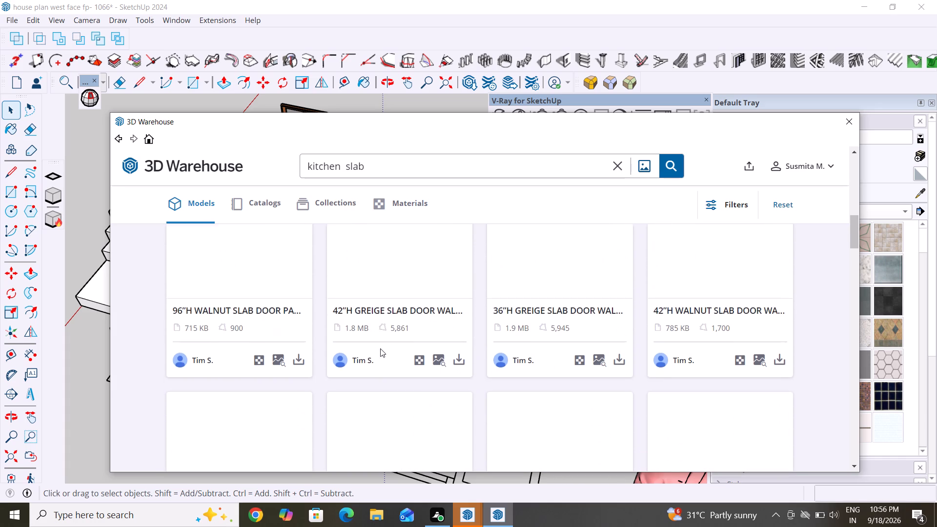
pyautogui.scroll(-5, 380, 348)
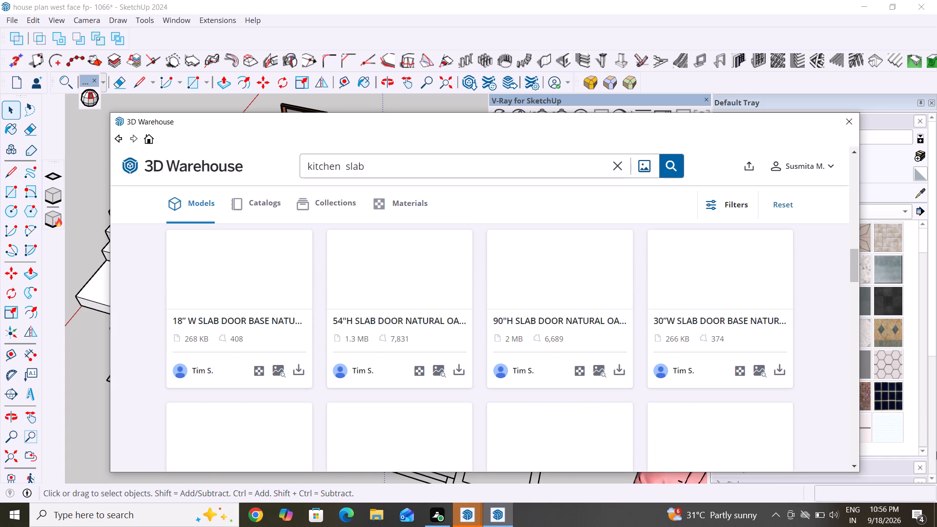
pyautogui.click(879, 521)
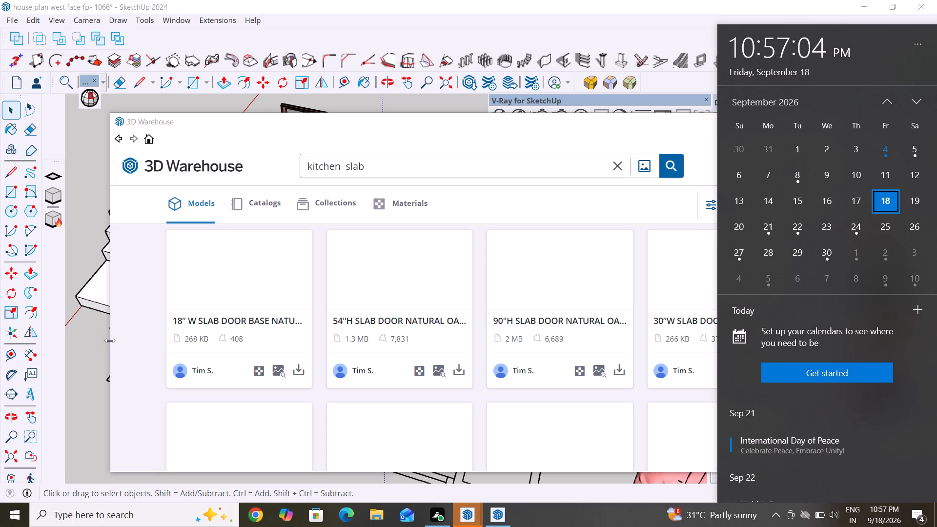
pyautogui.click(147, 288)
# Browse the "kitchen slab" search results, comparing model names and file sizes to find a suitable kitchen counter.
pyautogui.scroll(-3, 425, 334)
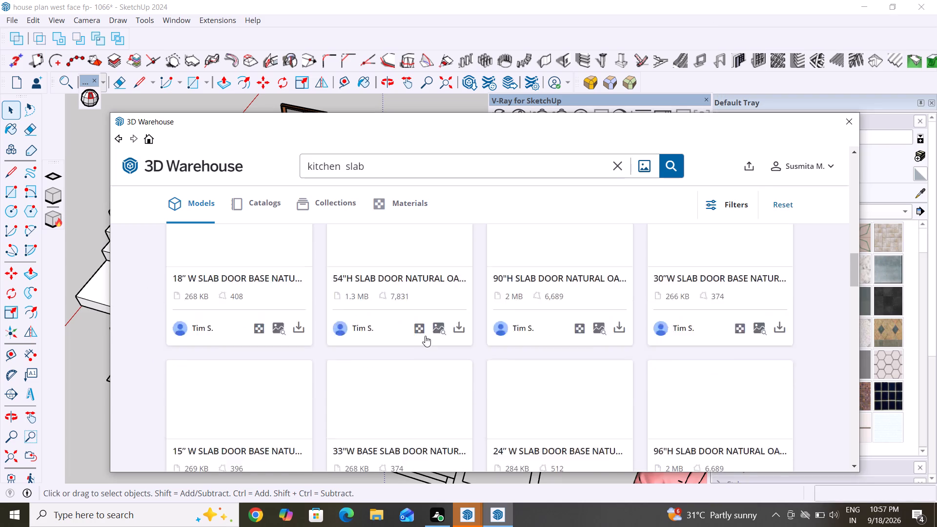
pyautogui.scroll(-13, 425, 336)
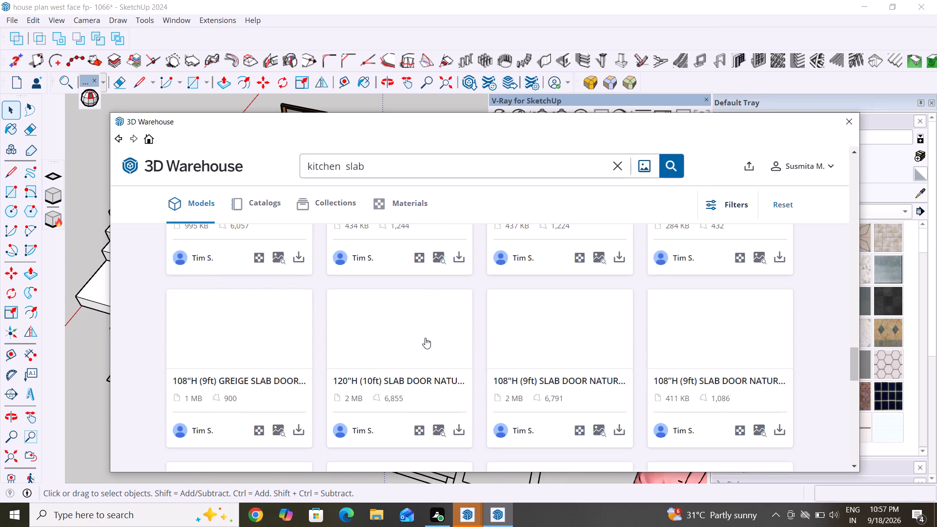
pyautogui.scroll(-8, 425, 338)
pyautogui.scroll(7, 425, 338)
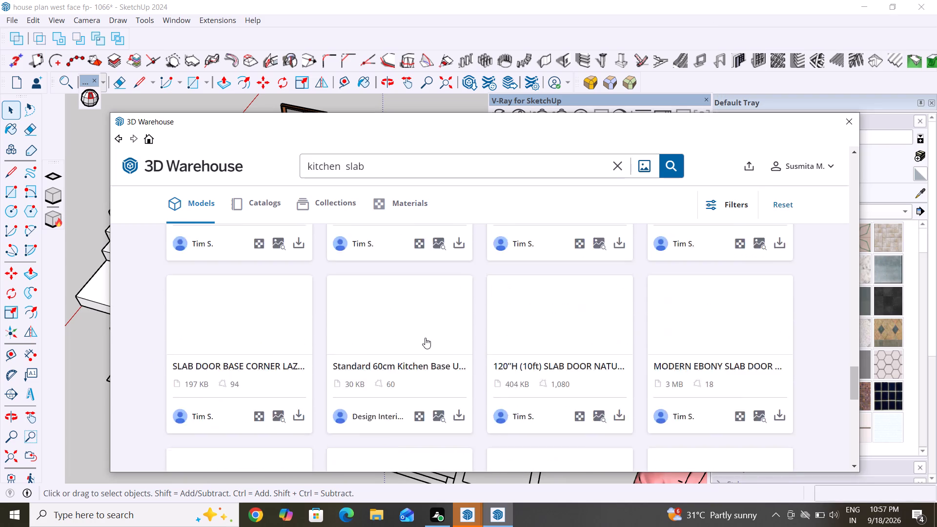
pyautogui.scroll(15, 425, 338)
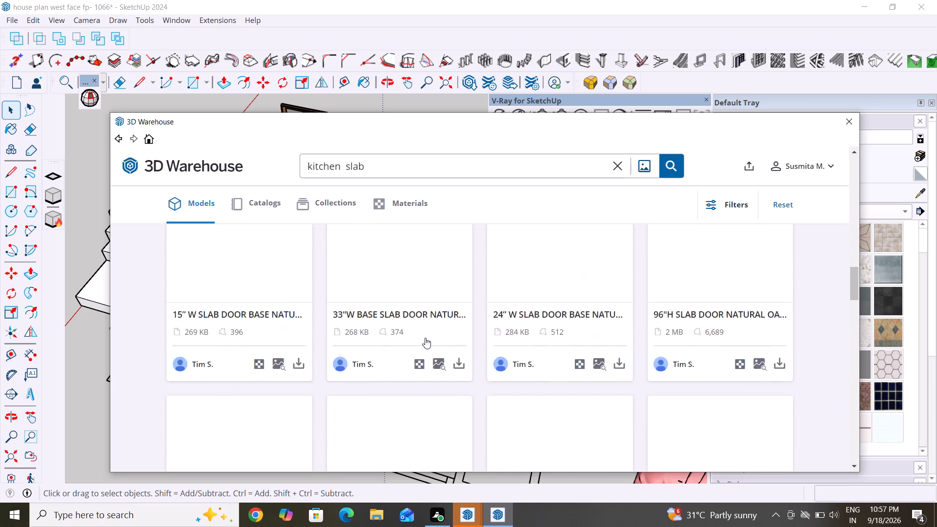
pyautogui.scroll(11, 425, 338)
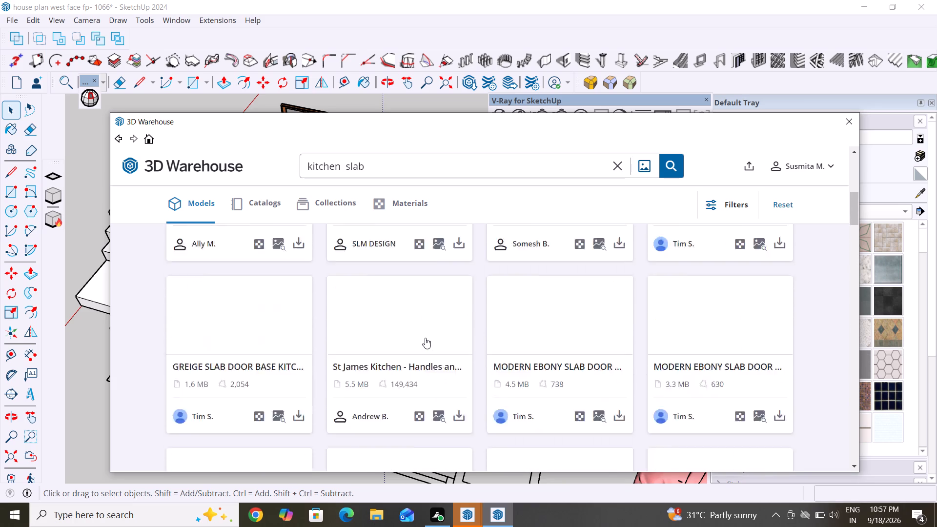
pyautogui.scroll(14, 425, 338)
pyautogui.scroll(-1, 425, 338)
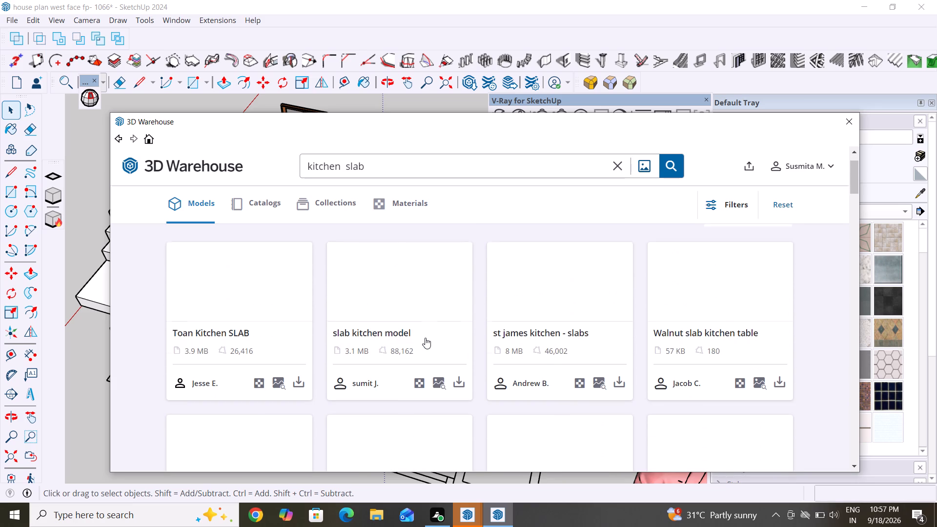
pyautogui.scroll(-1, 425, 338)
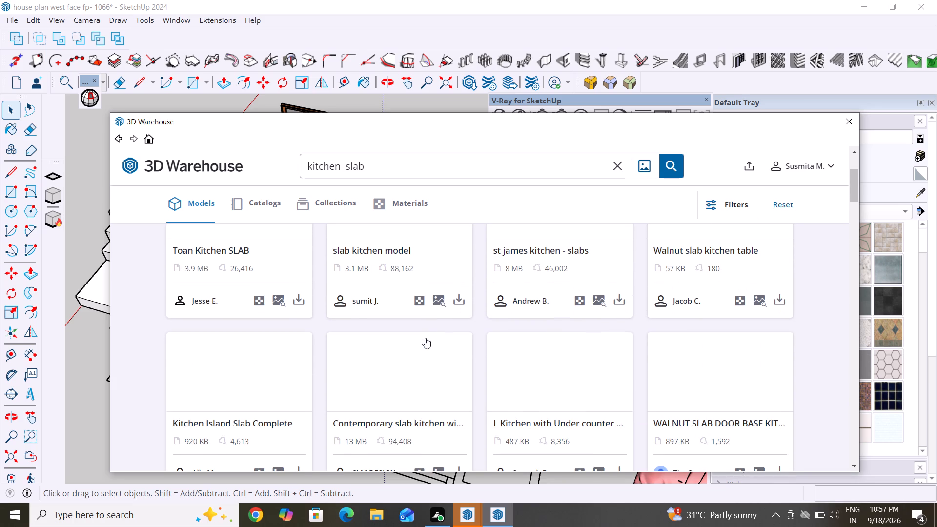
pyautogui.scroll(4, 450, 329)
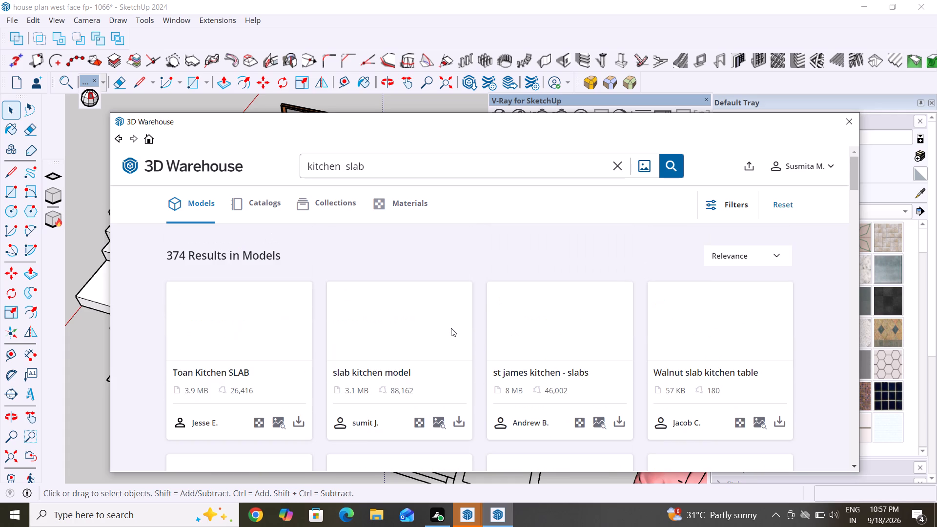
pyautogui.scroll(1, 451, 328)
pyautogui.scroll(-6, 451, 328)
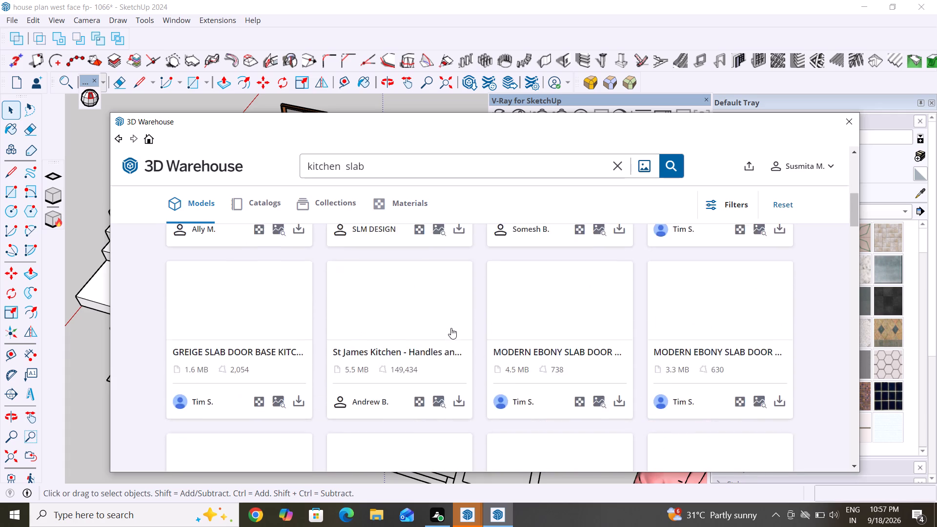
pyautogui.scroll(-4, 451, 328)
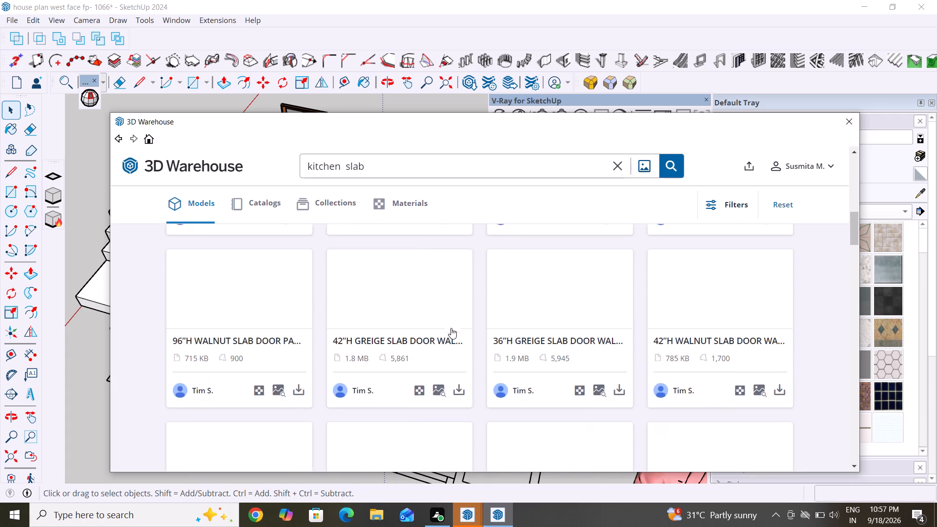
pyautogui.scroll(-5, 451, 328)
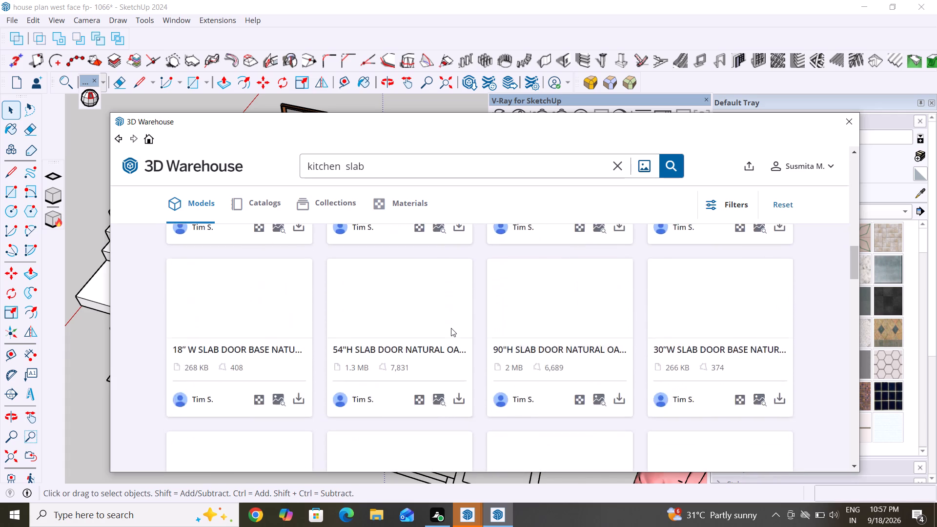
pyautogui.scroll(-2, 451, 328)
pyautogui.scroll(7, 451, 328)
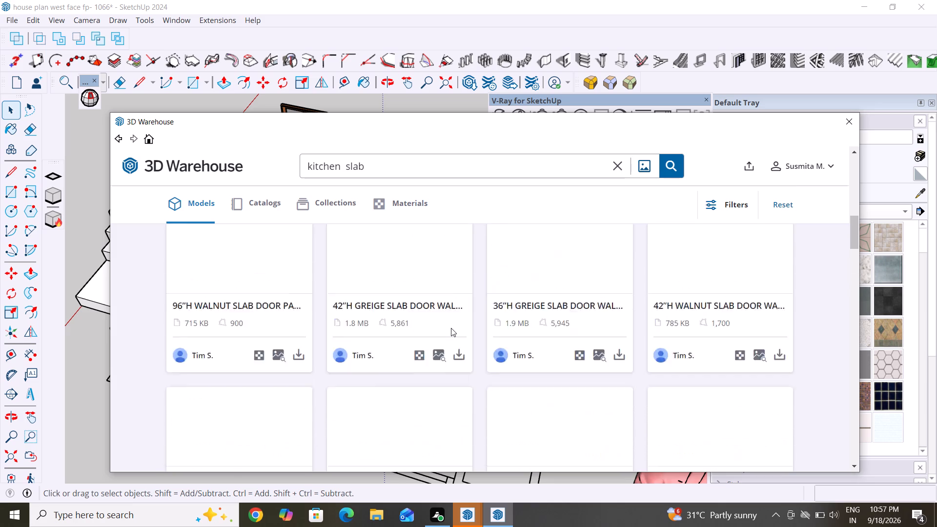
pyautogui.scroll(13, 451, 328)
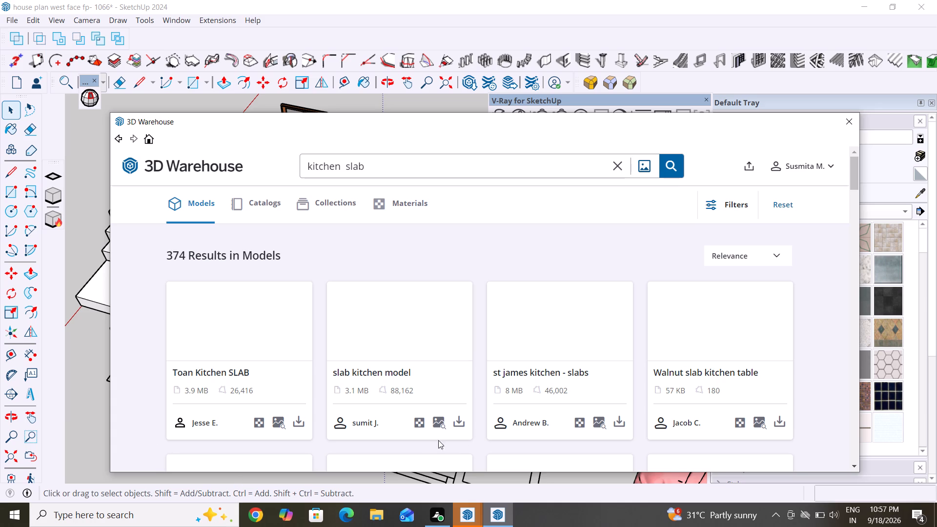
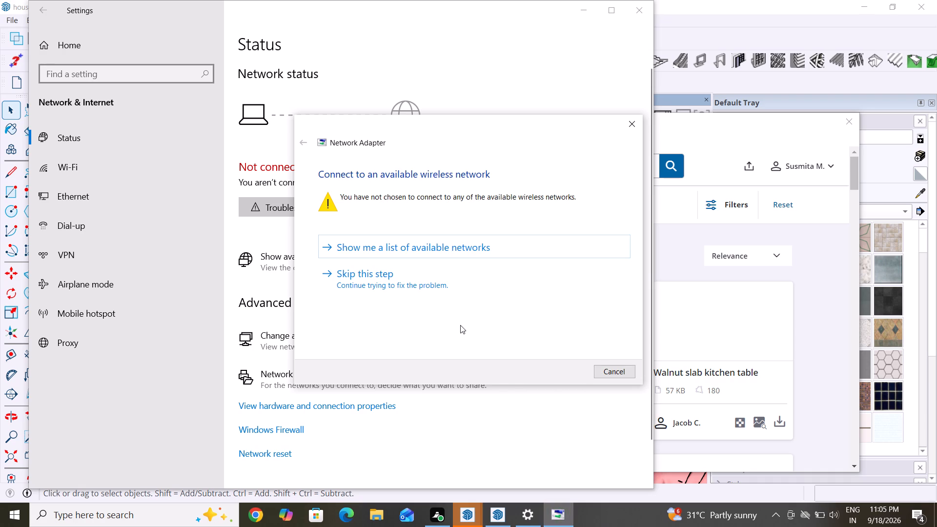
# Skip the wireless network and Ethernet cable suggestions to complete the Network Adapter troubleshooting.
pyautogui.click(417, 286)
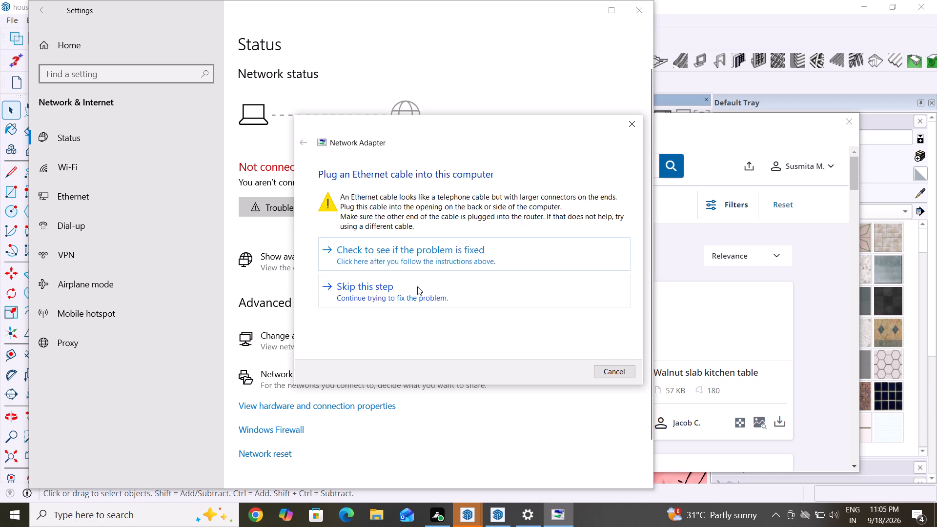
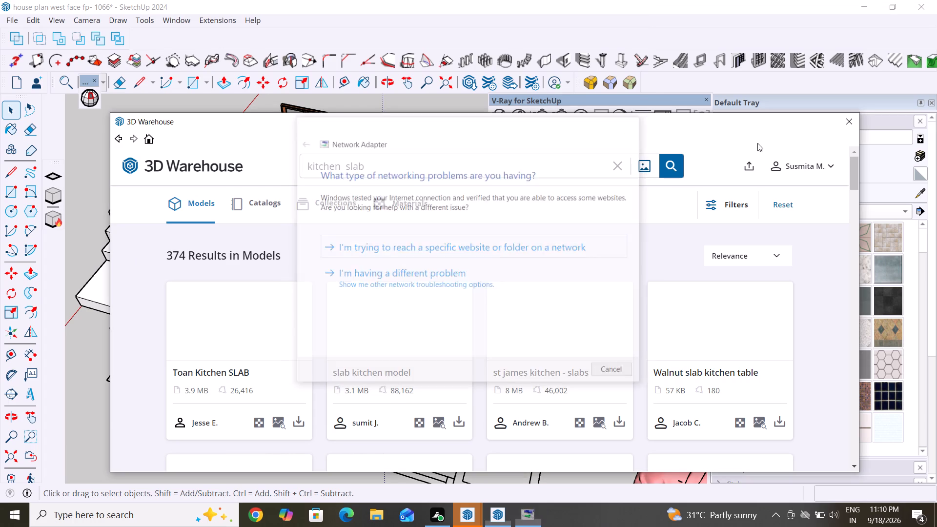
# Close the 3D Warehouse window with the kitchen slab search, reopen 3D Warehouse and make its window taller.
pyautogui.click(616, 166)
pyautogui.click(839, 128)
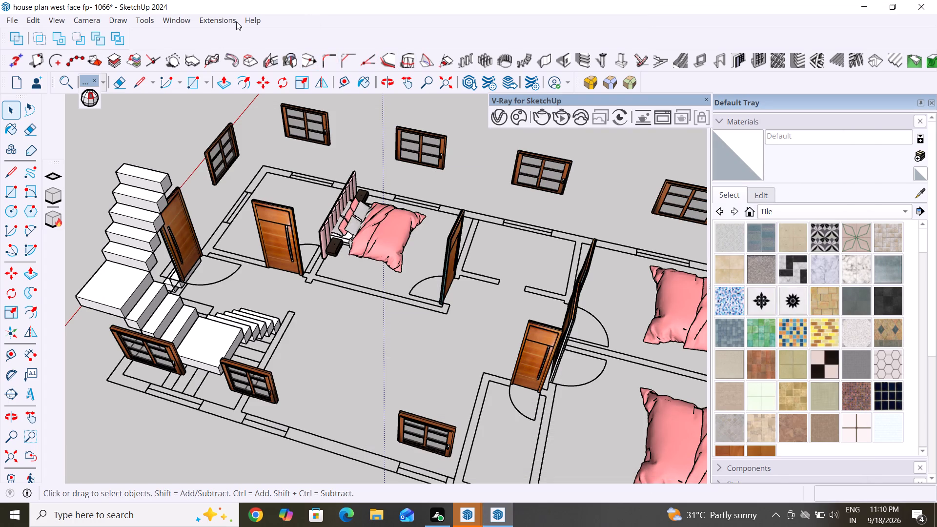
pyautogui.click(207, 20)
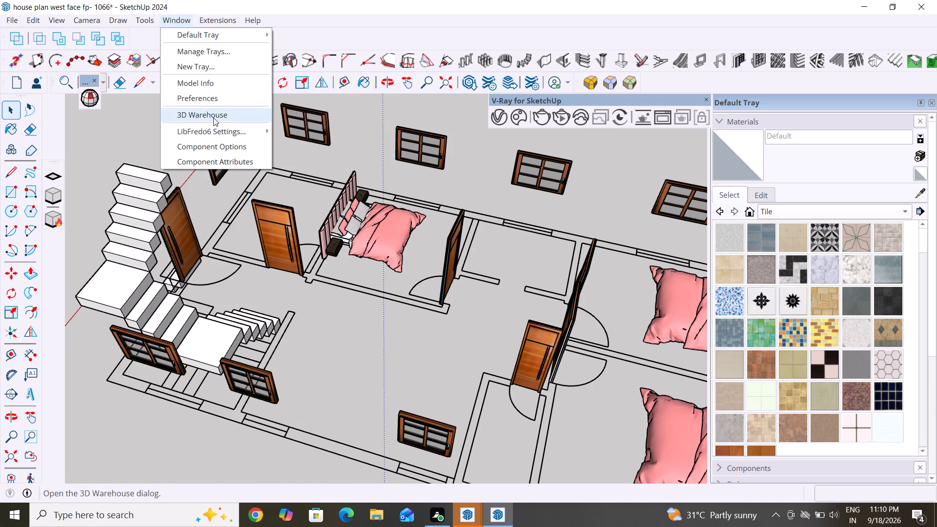
pyautogui.click(213, 118)
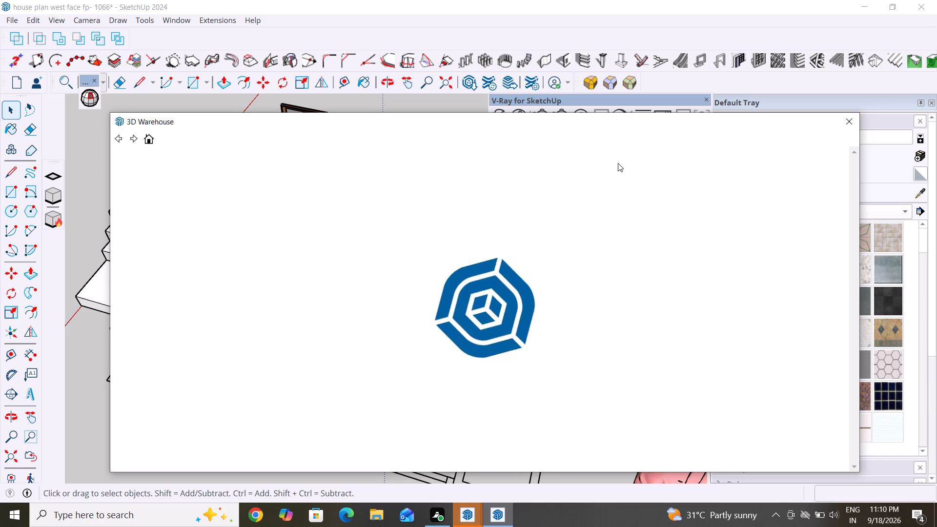
pyautogui.moveTo(561, 116); pyautogui.dragTo(557, 76)
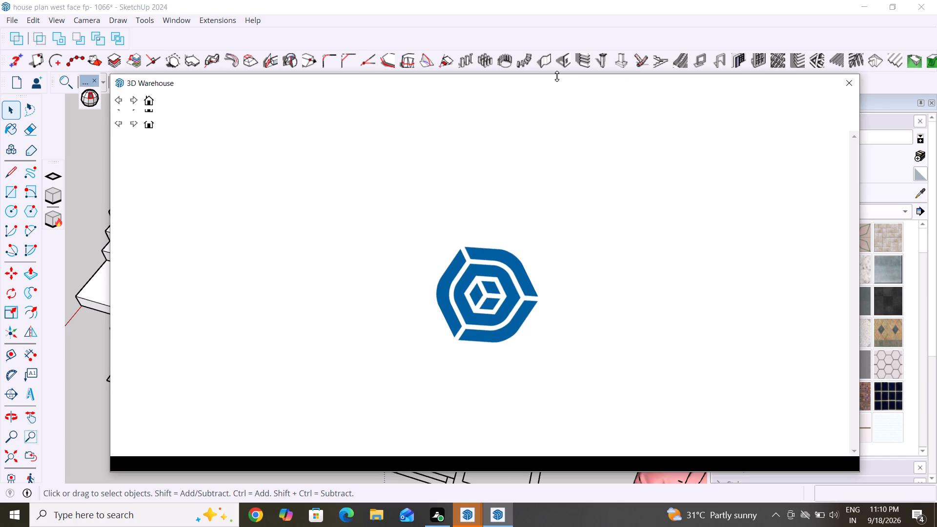
pyautogui.moveTo(557, 76); pyautogui.dragTo(553, 59)
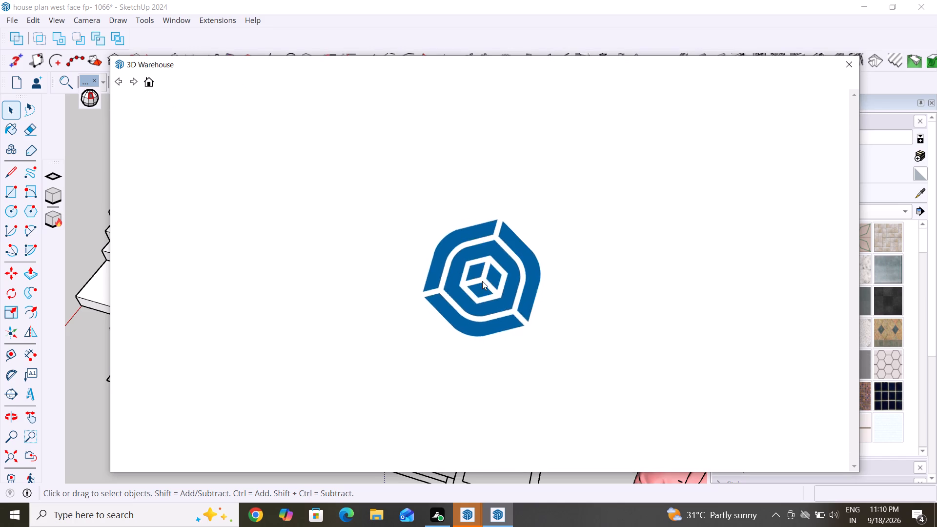
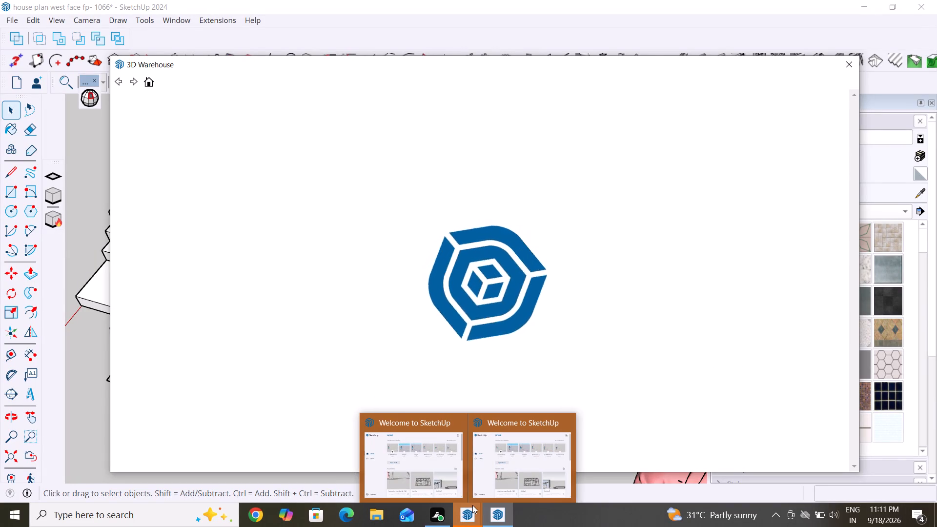
# Close the two extra Welcome to SketchUp windows.
pyautogui.click(458, 423)
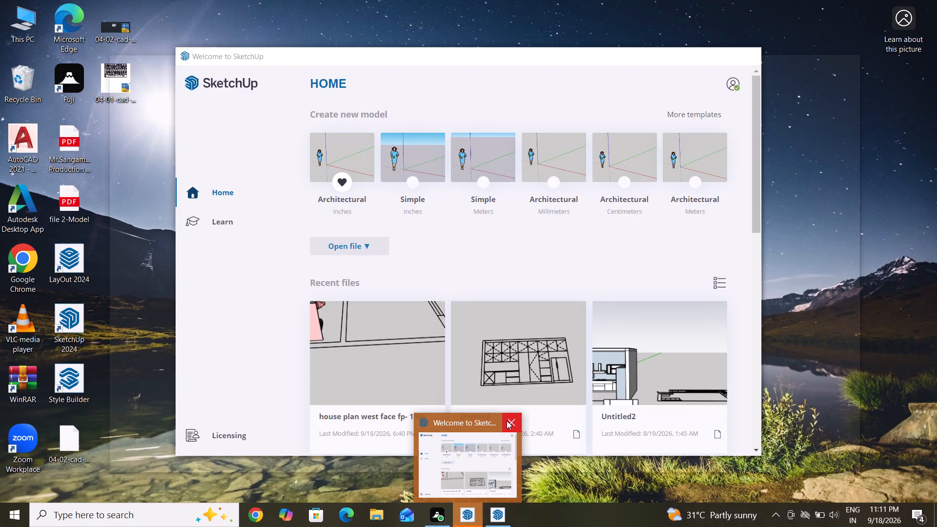
pyautogui.click(507, 421)
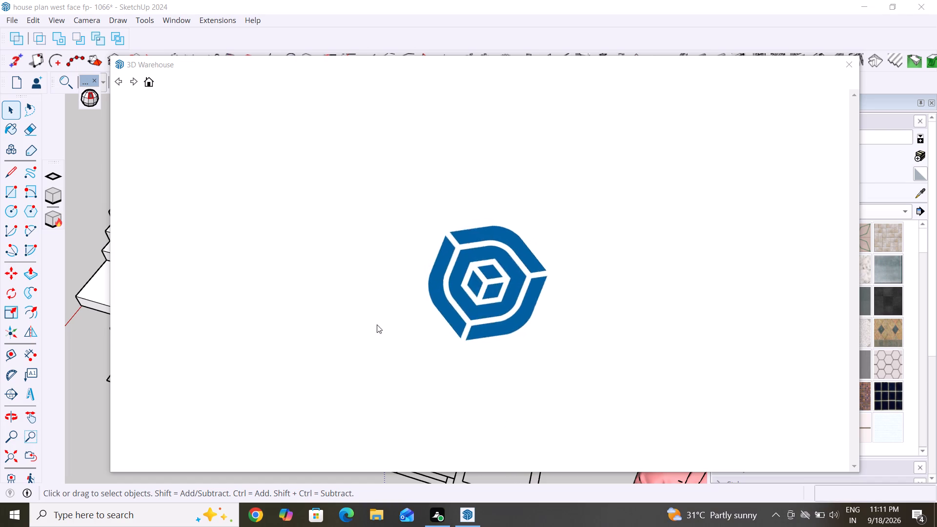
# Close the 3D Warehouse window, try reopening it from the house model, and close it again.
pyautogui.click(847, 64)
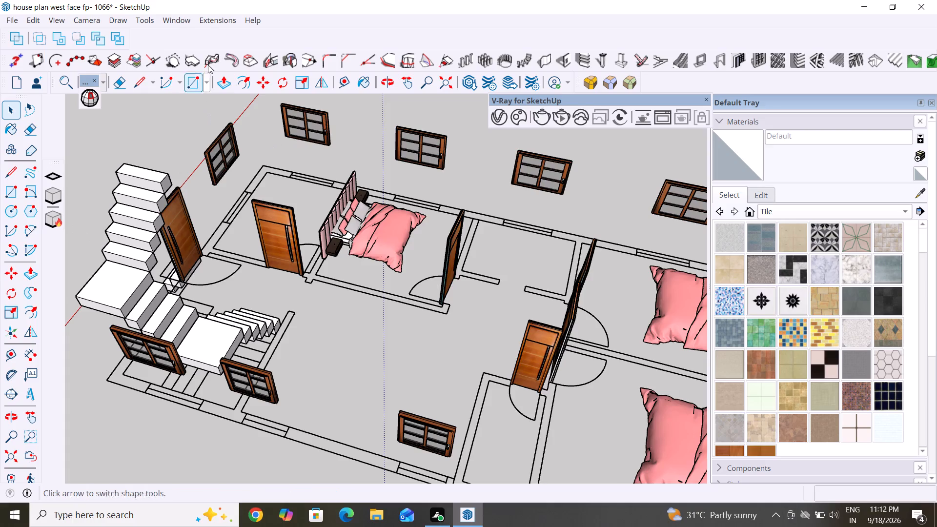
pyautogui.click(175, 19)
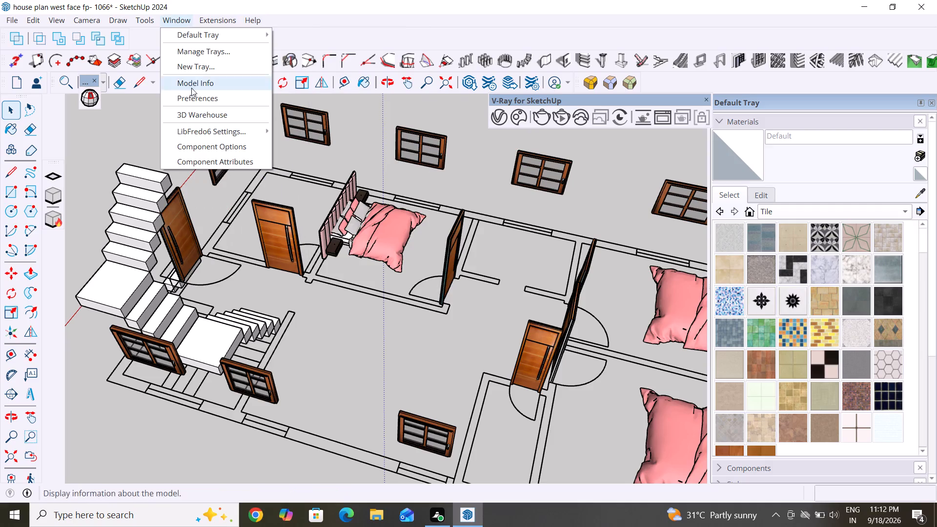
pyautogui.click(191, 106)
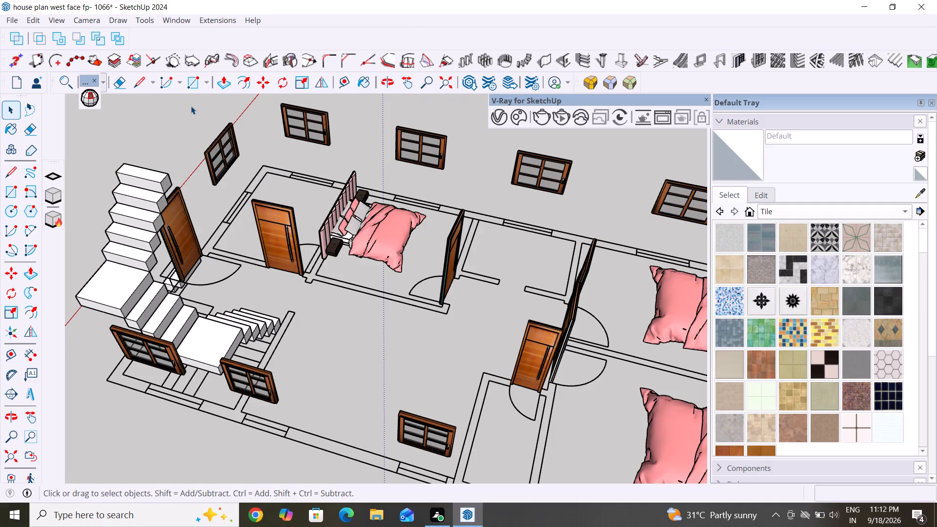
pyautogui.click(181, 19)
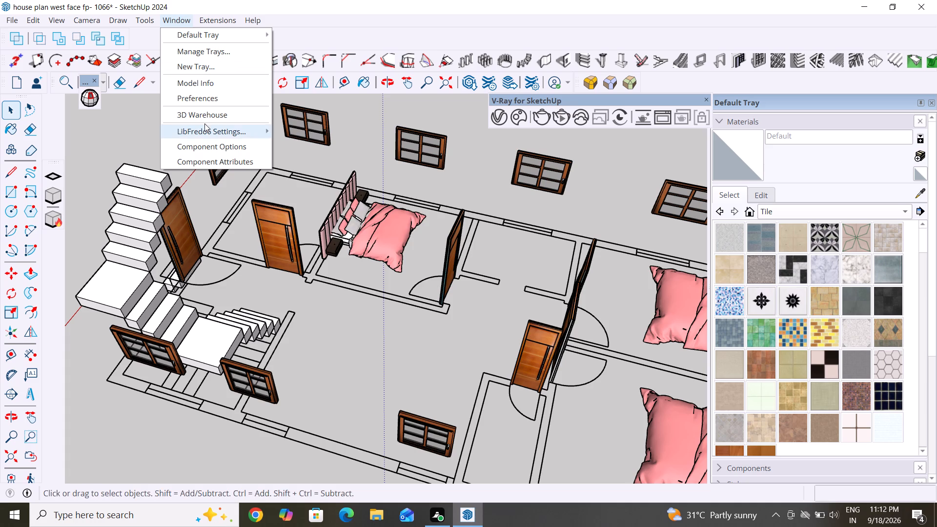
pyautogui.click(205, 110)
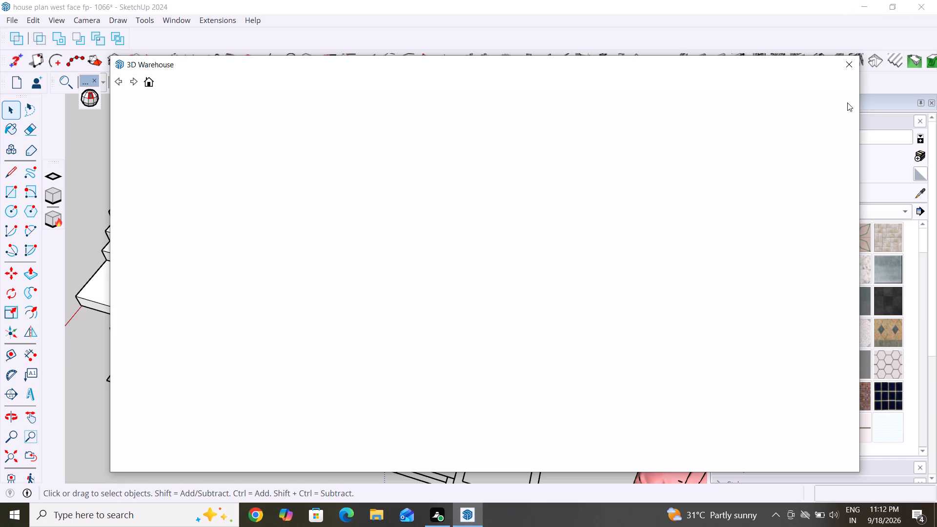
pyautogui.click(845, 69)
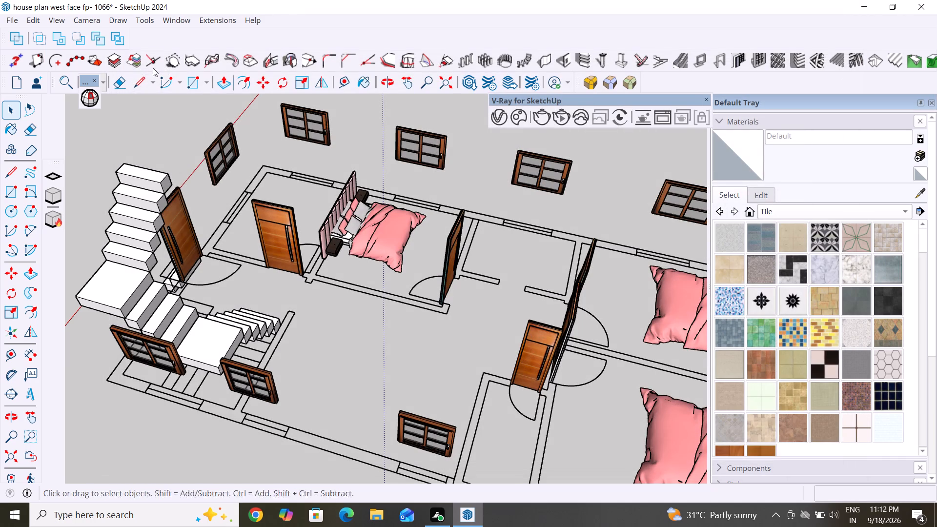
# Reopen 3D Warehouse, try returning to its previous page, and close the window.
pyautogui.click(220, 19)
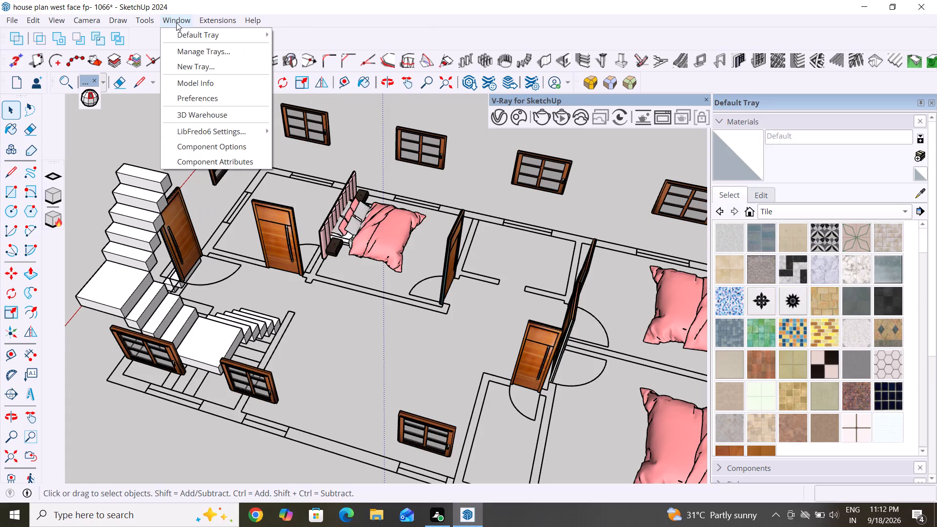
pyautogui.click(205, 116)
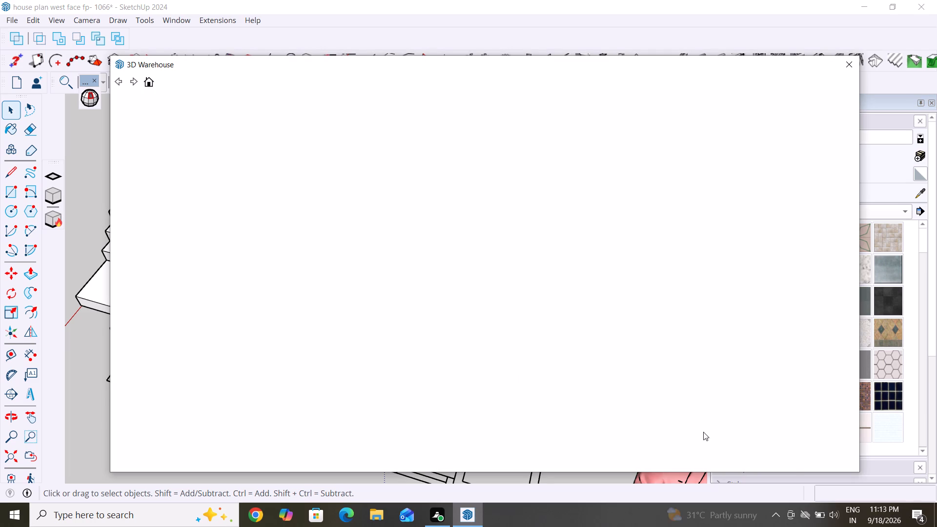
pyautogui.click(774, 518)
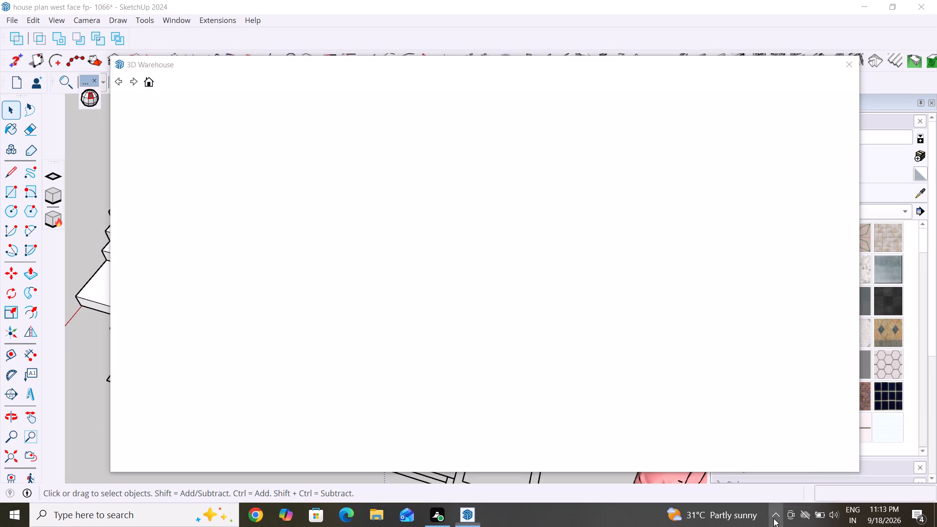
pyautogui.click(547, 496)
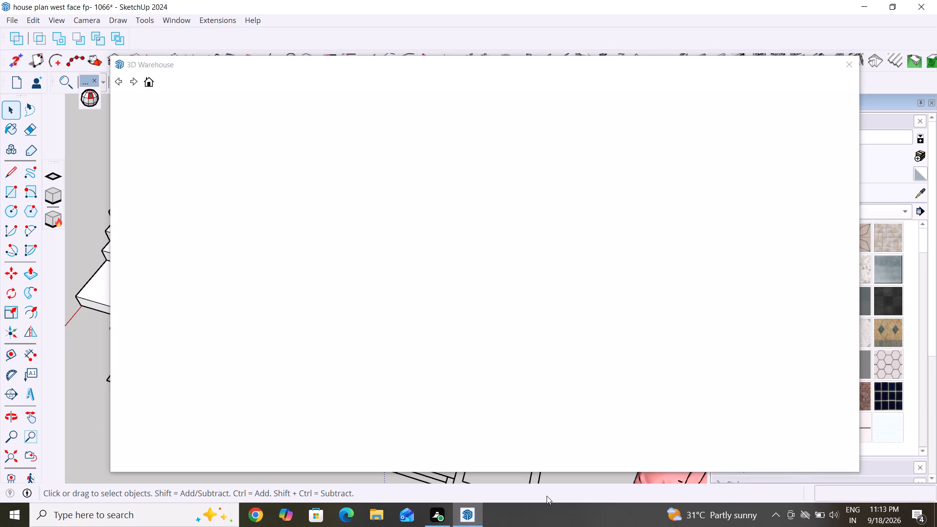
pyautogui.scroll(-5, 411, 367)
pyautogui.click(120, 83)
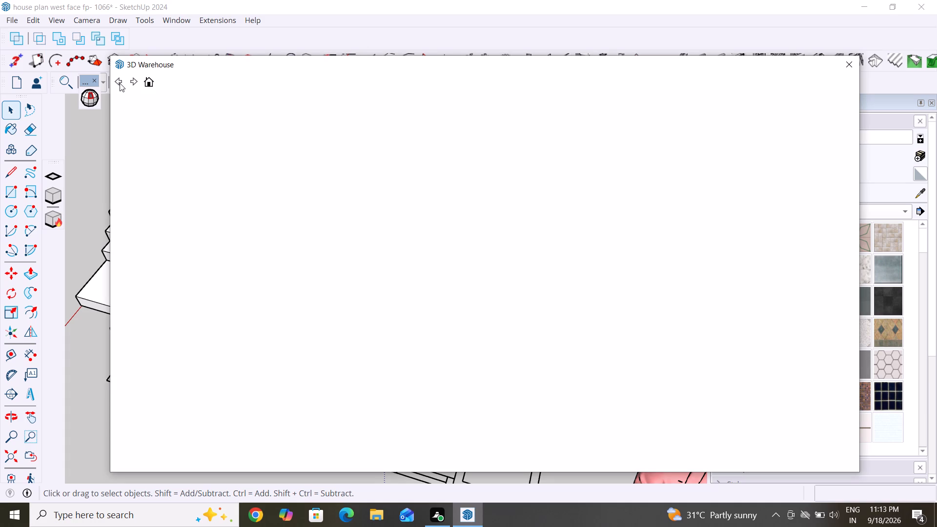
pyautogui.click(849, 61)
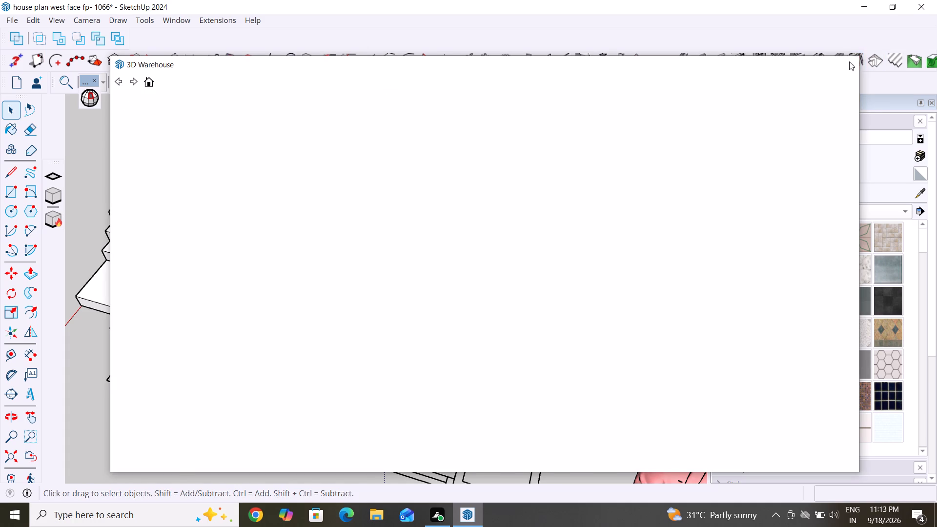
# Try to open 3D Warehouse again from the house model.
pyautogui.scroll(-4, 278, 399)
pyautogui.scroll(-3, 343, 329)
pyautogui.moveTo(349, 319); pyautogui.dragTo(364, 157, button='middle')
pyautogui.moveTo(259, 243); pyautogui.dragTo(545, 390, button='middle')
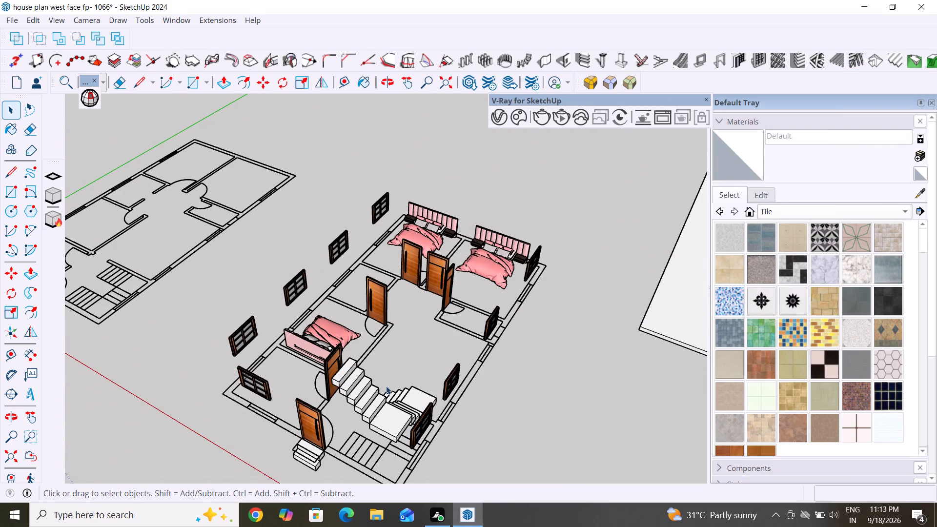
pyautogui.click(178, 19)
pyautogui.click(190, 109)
# Save the house plan model and dismiss the open message.
pyautogui.hotkey('ctrl', 's')
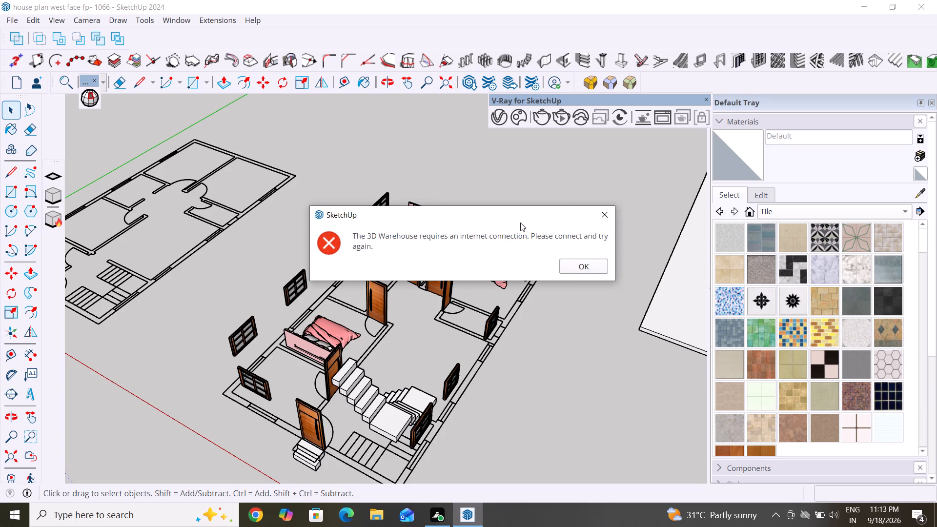
pyautogui.click(562, 268)
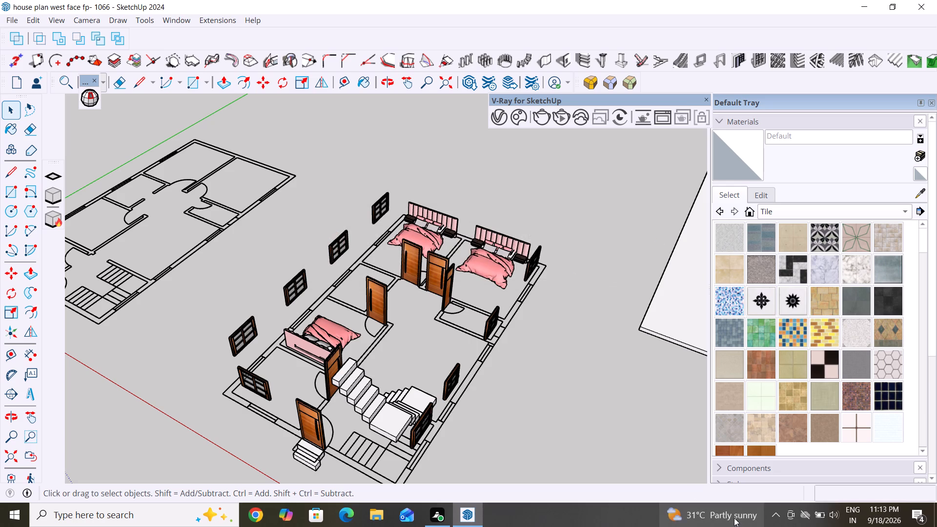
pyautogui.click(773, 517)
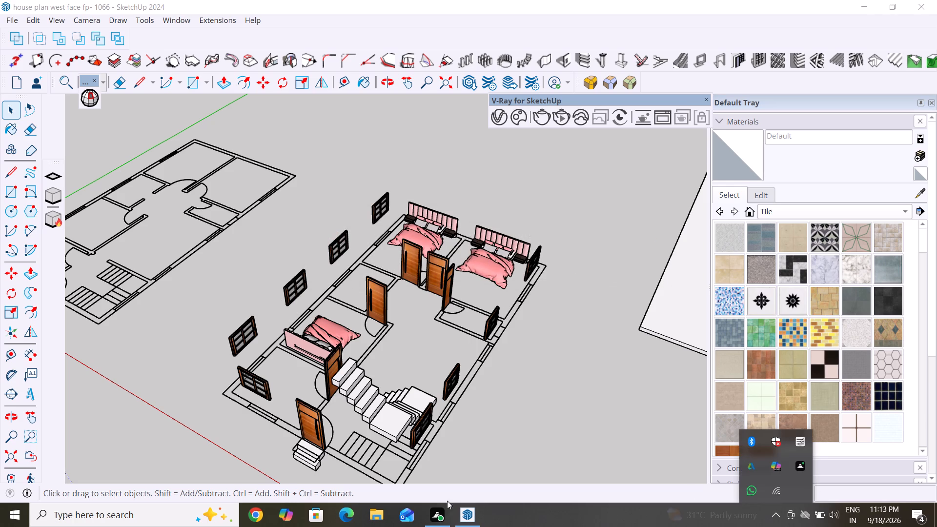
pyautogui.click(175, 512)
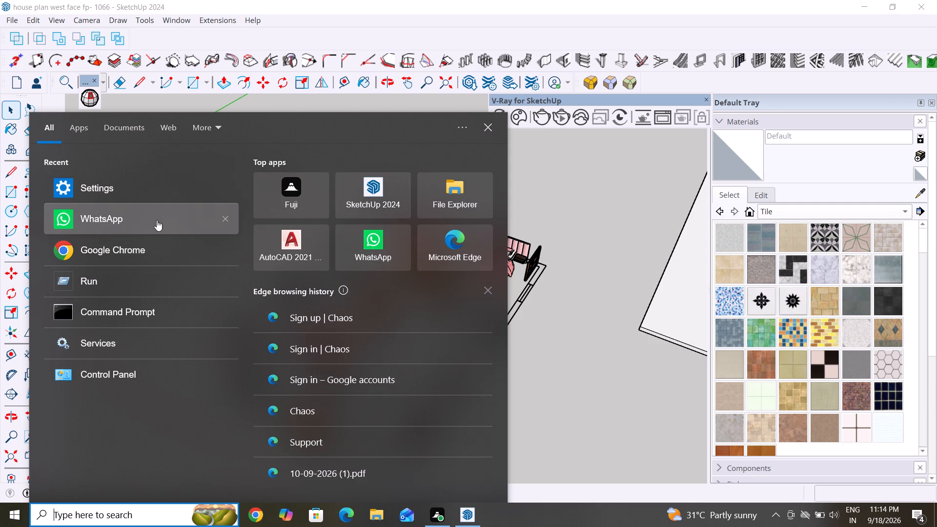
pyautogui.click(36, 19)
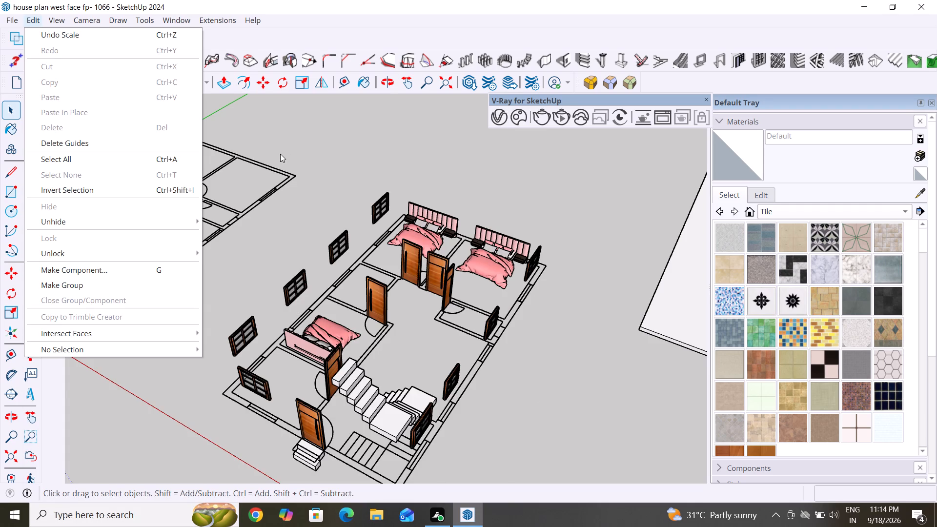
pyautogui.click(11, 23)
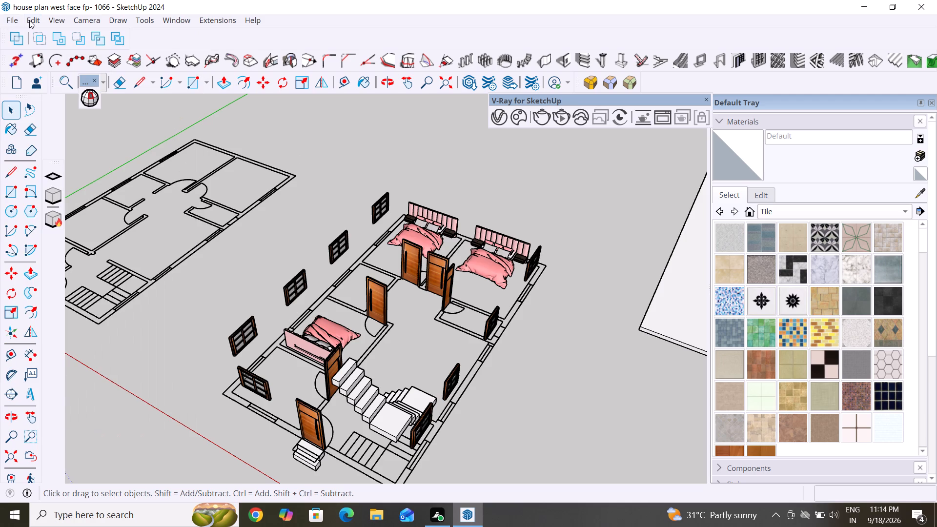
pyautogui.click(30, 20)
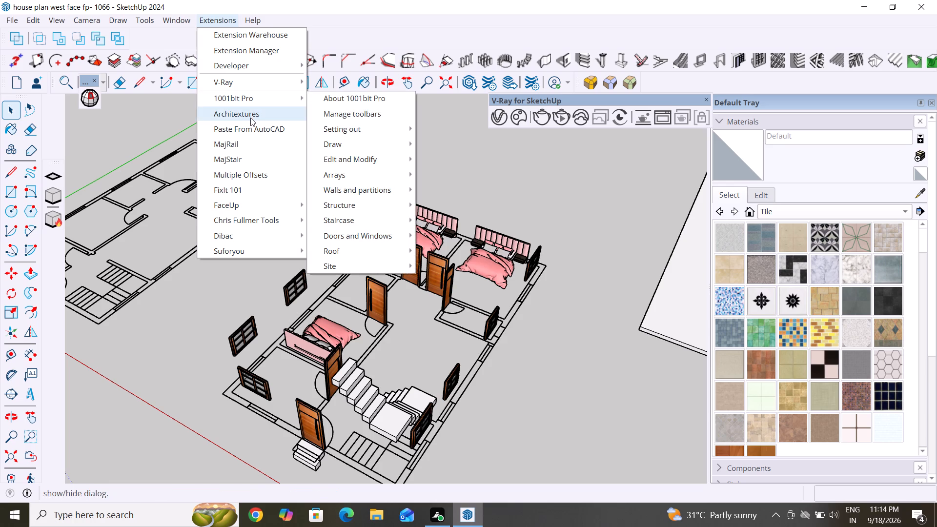
# Switch to Google Chrome, run the recent Google search for SONG and reload the page to test the internet connection.
pyautogui.click(138, 519)
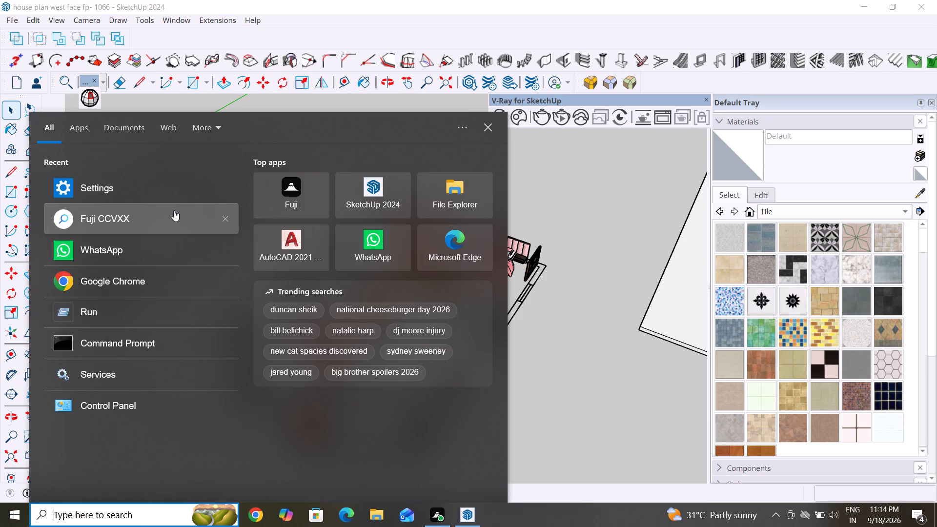
pyautogui.press('c')
pyautogui.press('h')
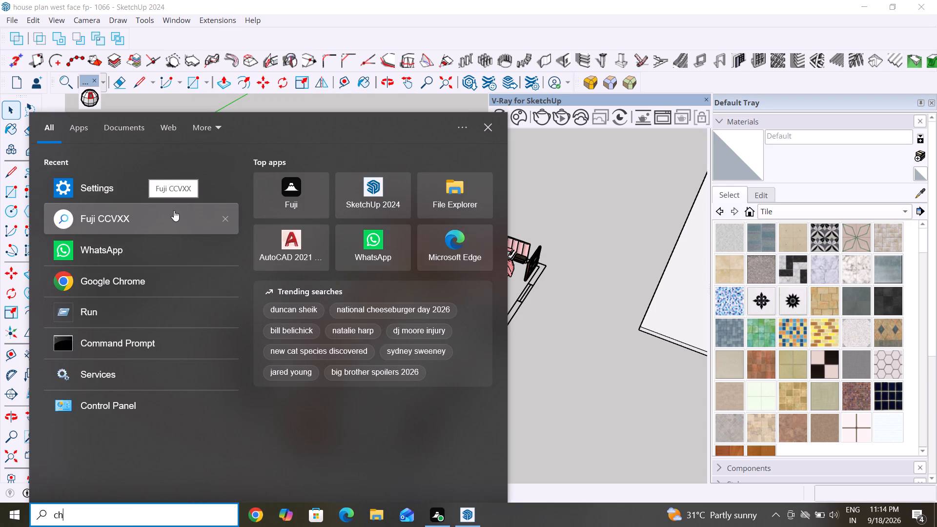
pyautogui.write('rom')
pyautogui.click(138, 183)
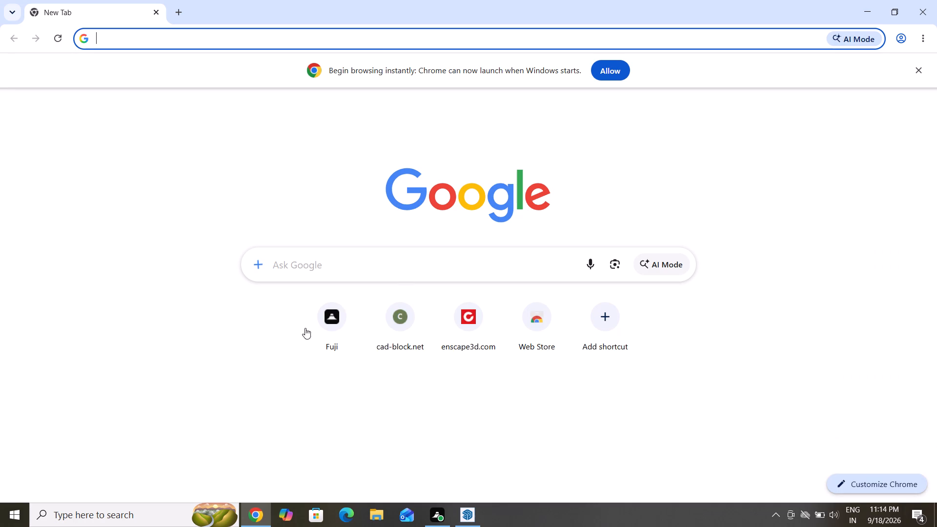
pyautogui.click(436, 252)
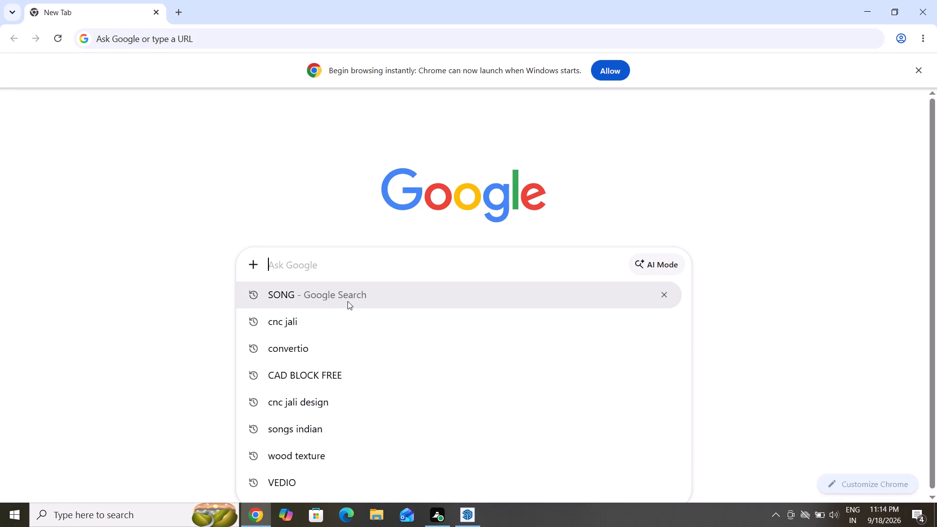
pyautogui.click(347, 301)
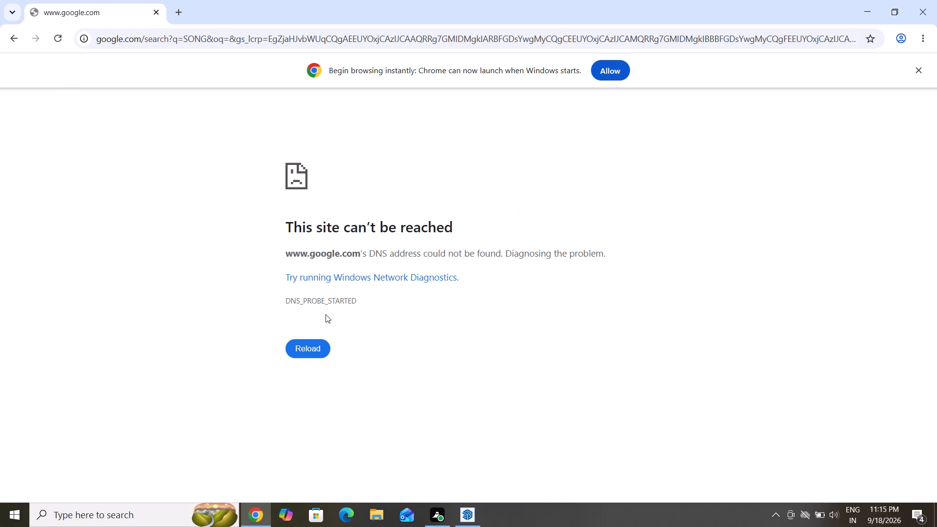
pyautogui.click(302, 348)
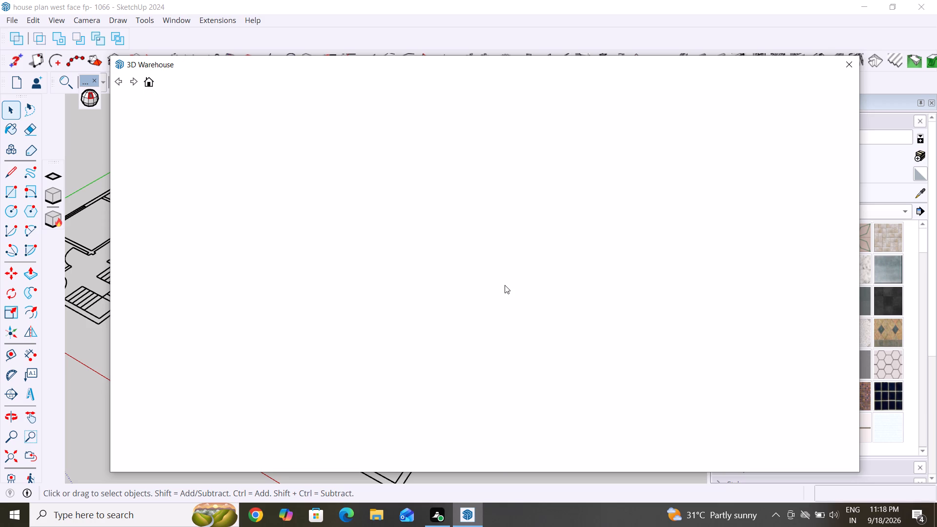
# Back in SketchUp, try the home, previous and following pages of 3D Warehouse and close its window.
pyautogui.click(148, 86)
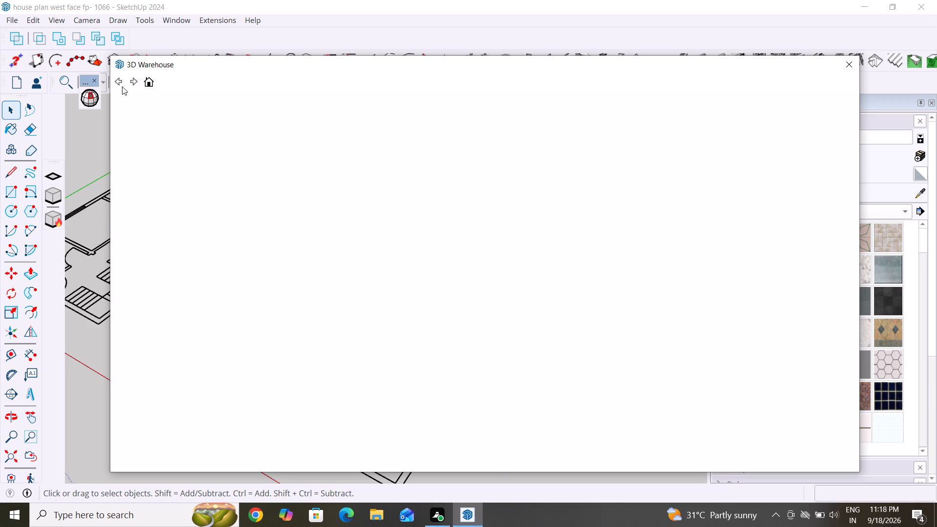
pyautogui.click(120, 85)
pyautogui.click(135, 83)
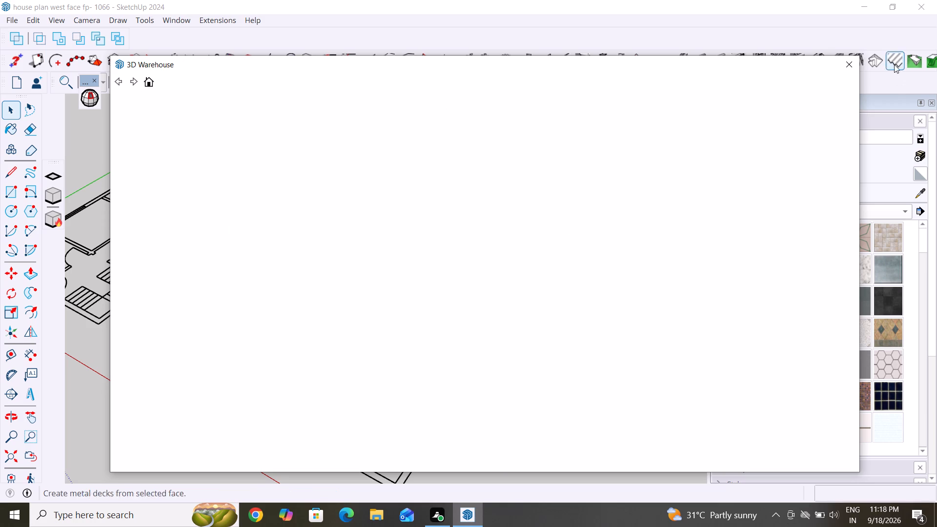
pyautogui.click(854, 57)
# Close the saved house plan model and exit SketchUp.
pyautogui.click(921, 4)
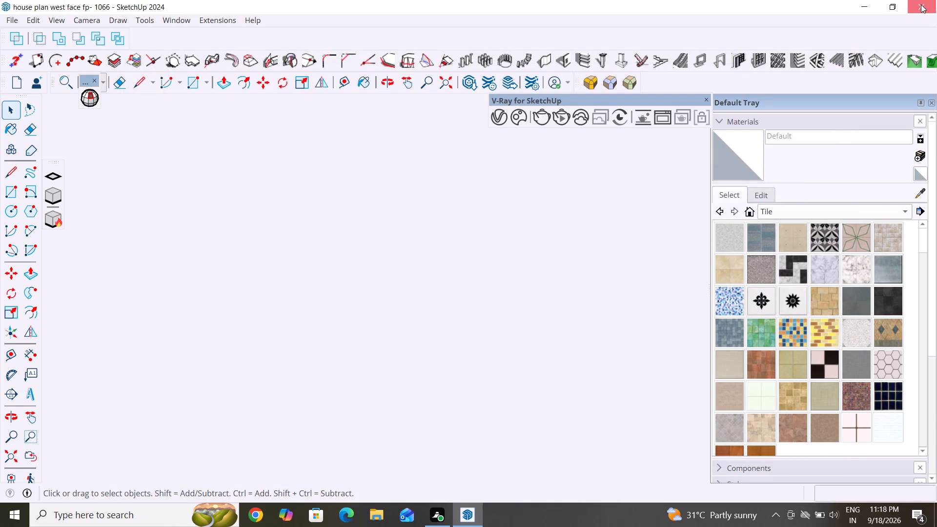
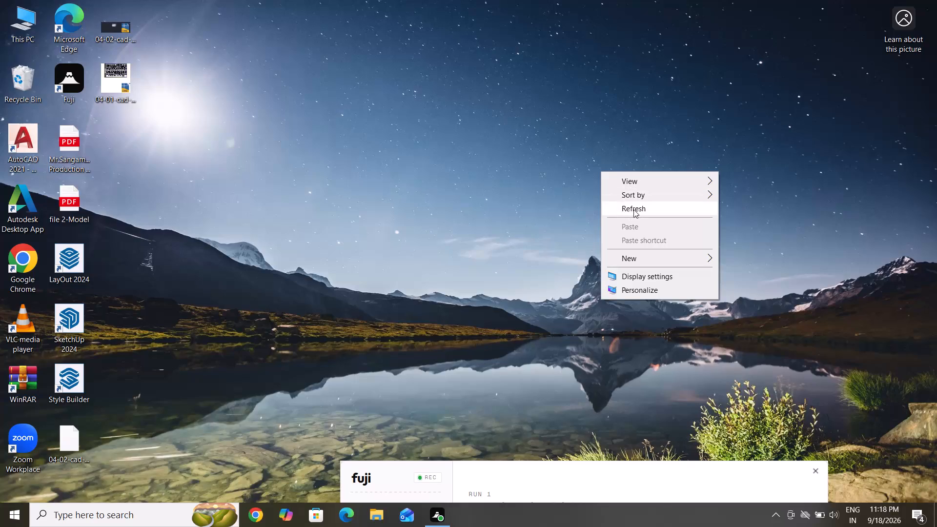
# Refresh the desktop and relaunch SketchUp 2024.
pyautogui.click(633, 209)
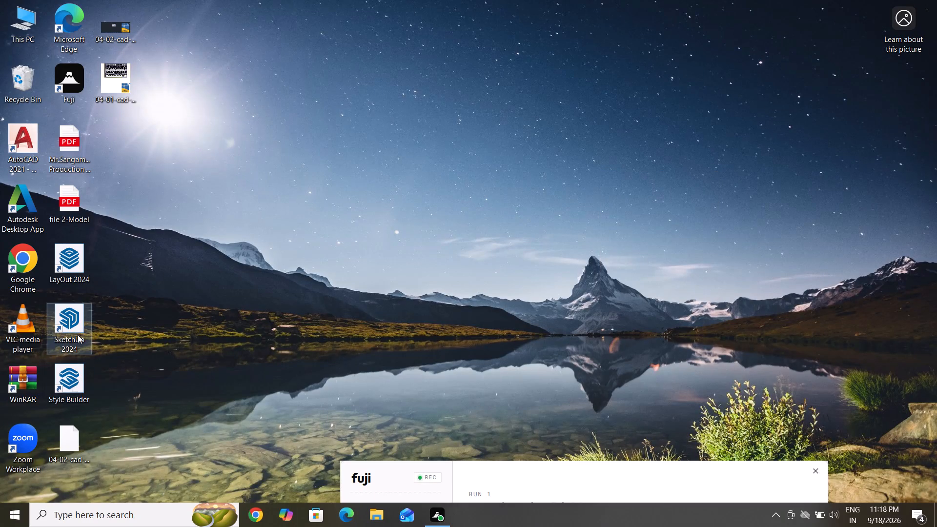
pyautogui.doubleClick(79, 323)
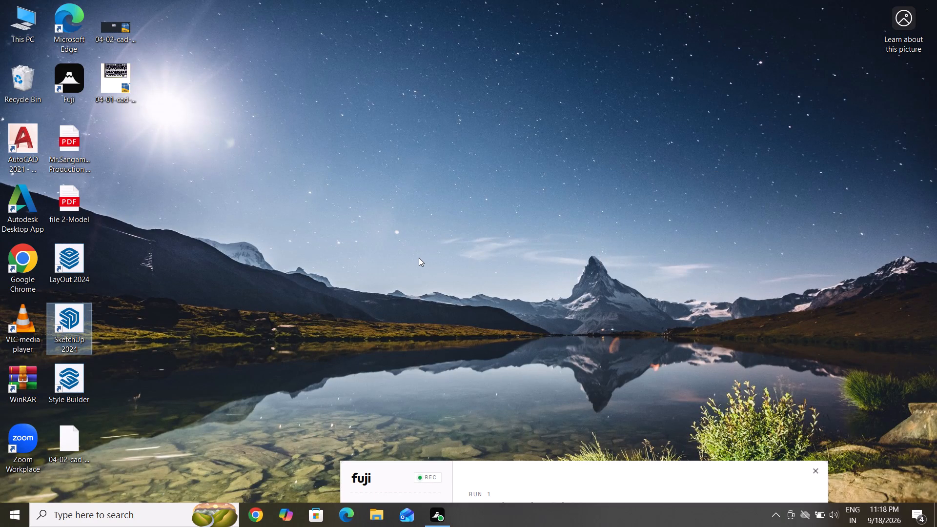
pyautogui.rightClick(492, 170)
pyautogui.click(523, 206)
pyautogui.rightClick(523, 206)
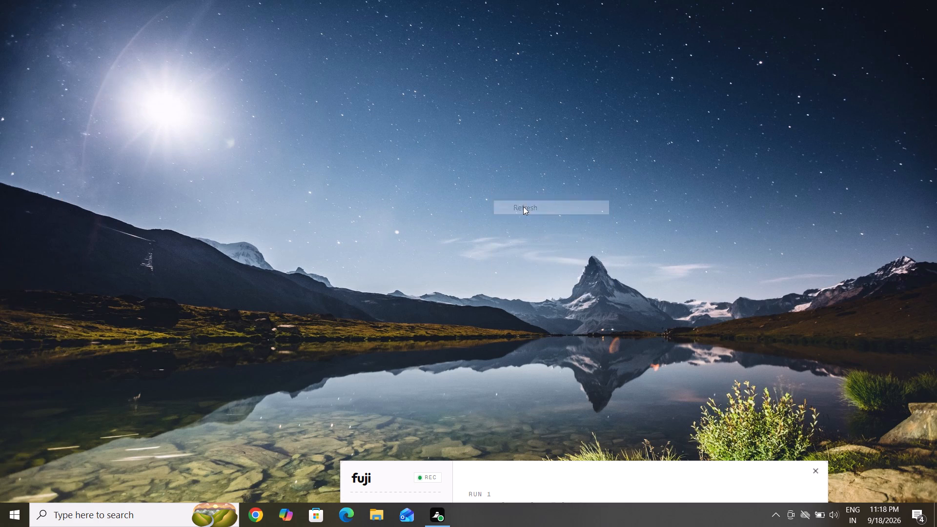
pyautogui.click(557, 246)
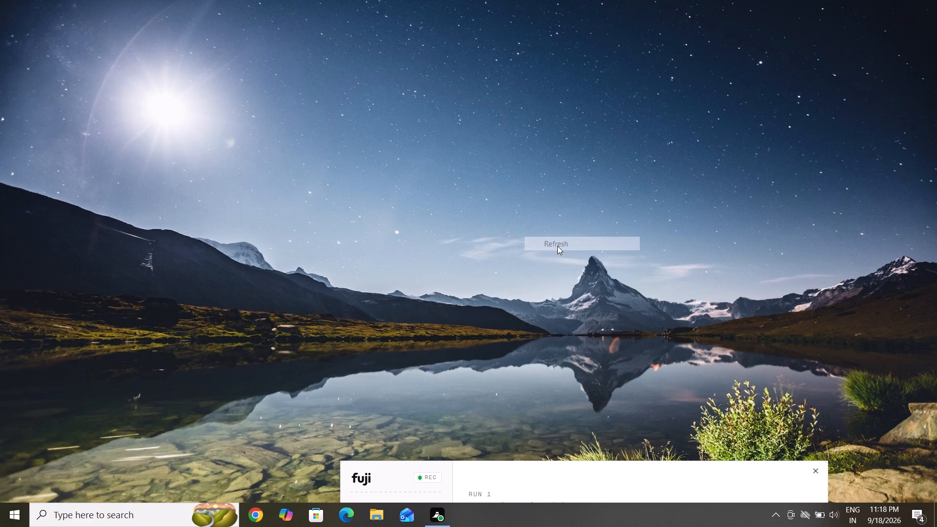
pyautogui.doubleClick(71, 324)
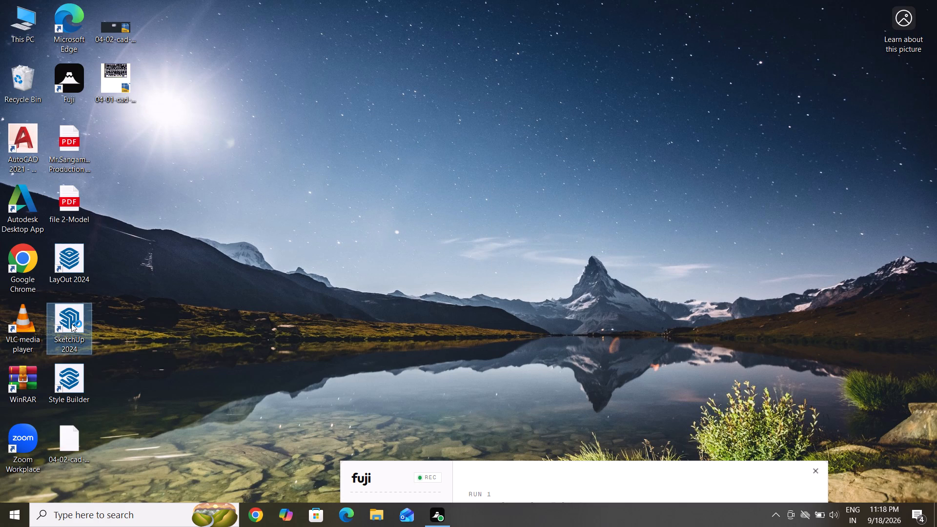
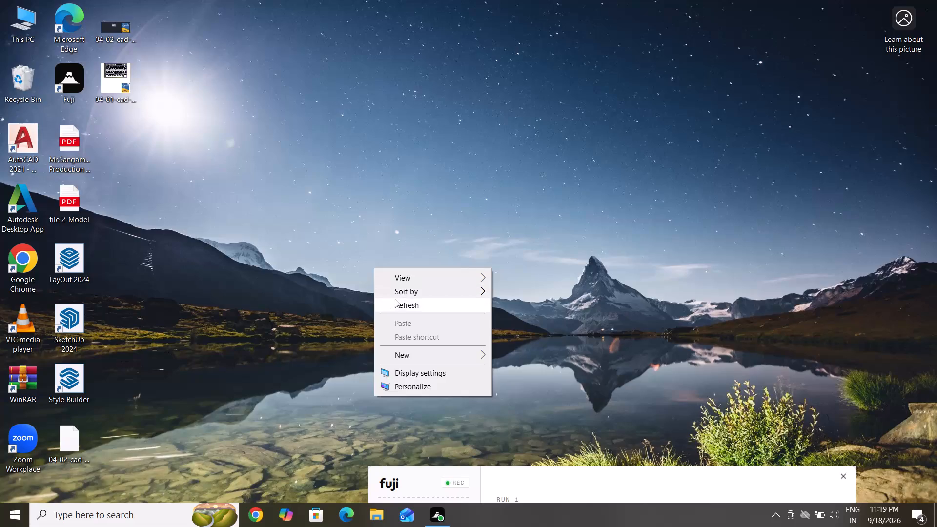
# Refresh the desktop and launch SketchUp 2024 from its desktop shortcut.
pyautogui.rightClick(395, 299)
pyautogui.click(430, 341)
pyautogui.rightClick(430, 341)
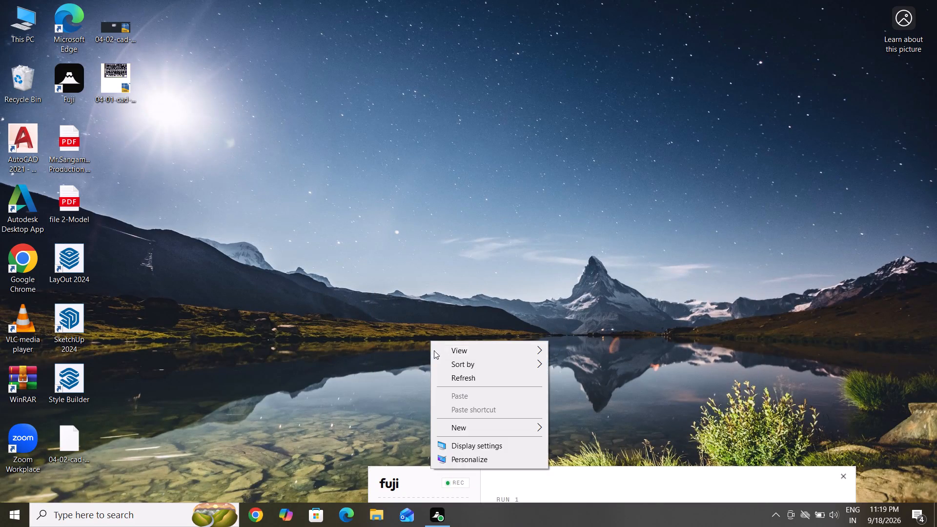
pyautogui.click(451, 375)
pyautogui.doubleClick(71, 320)
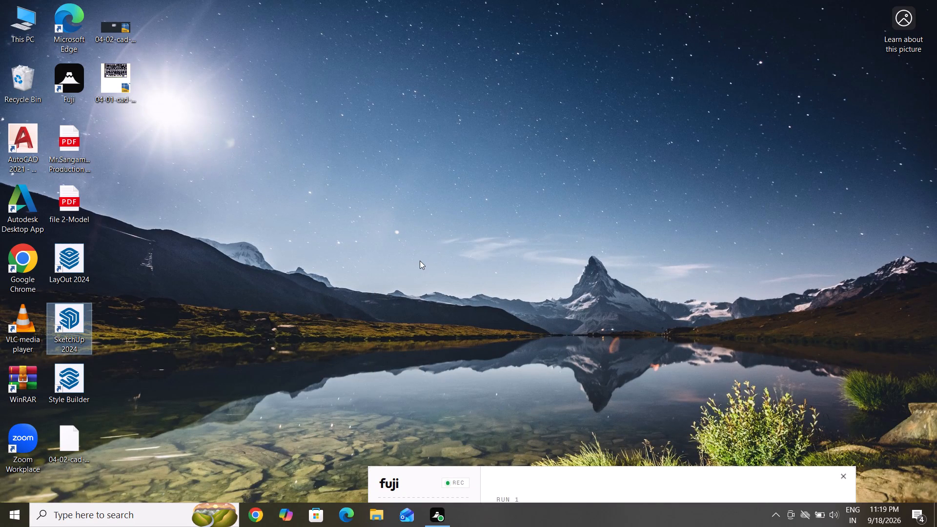
pyautogui.rightClick(411, 152)
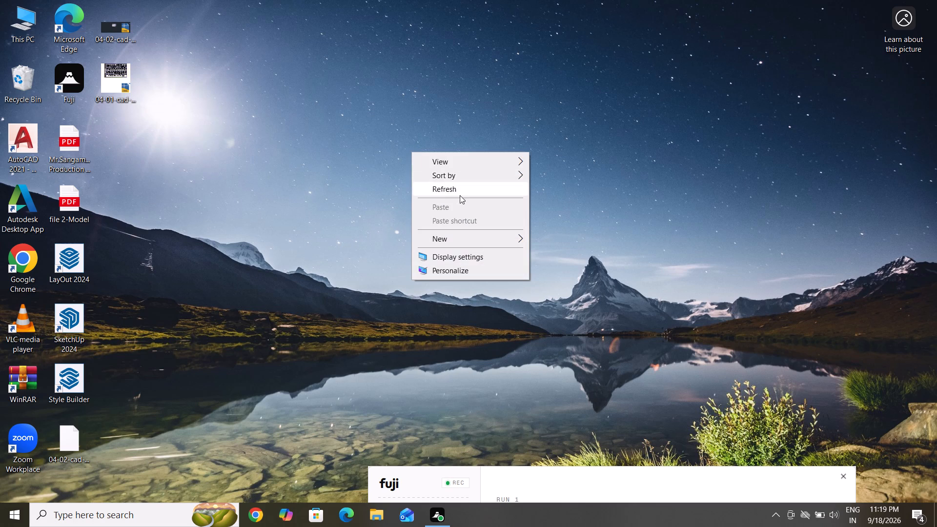
pyautogui.click(460, 195)
pyautogui.rightClick(460, 195)
pyautogui.click(494, 235)
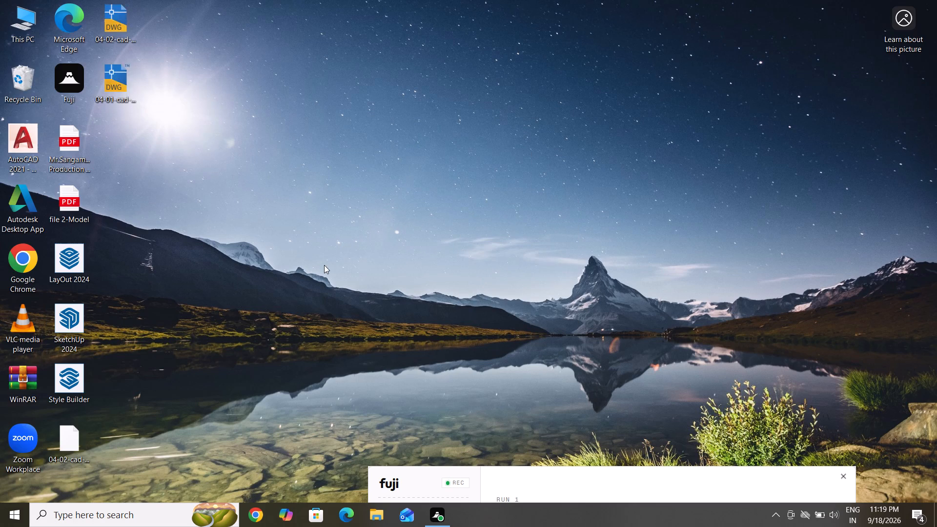
pyautogui.tripleClick(77, 331)
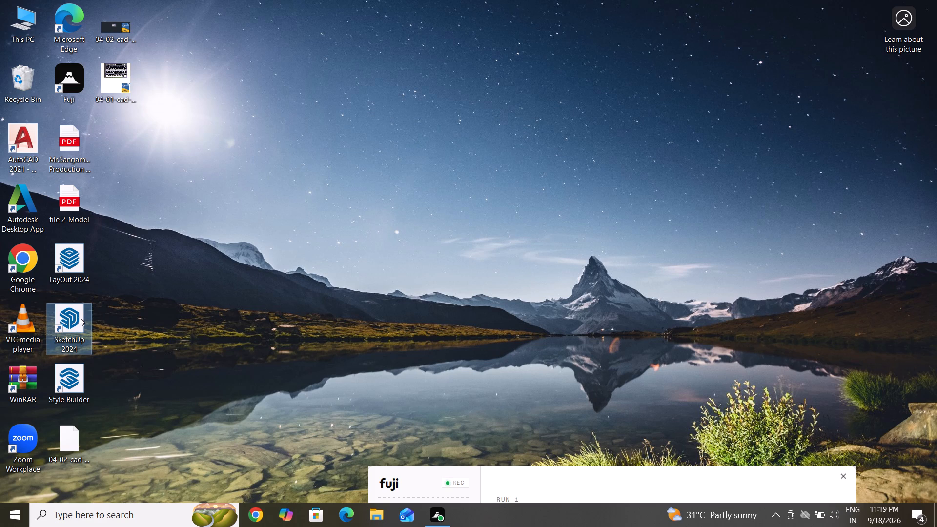
pyautogui.tripleClick(79, 318)
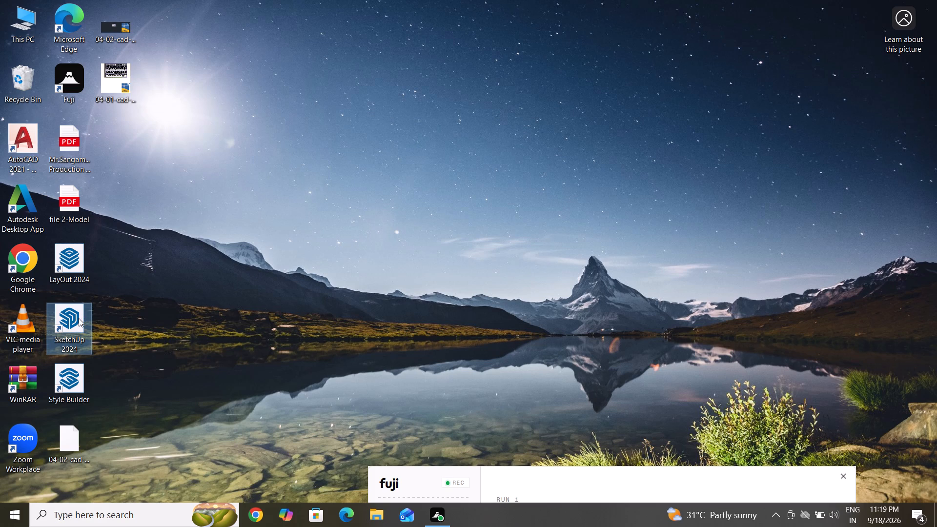
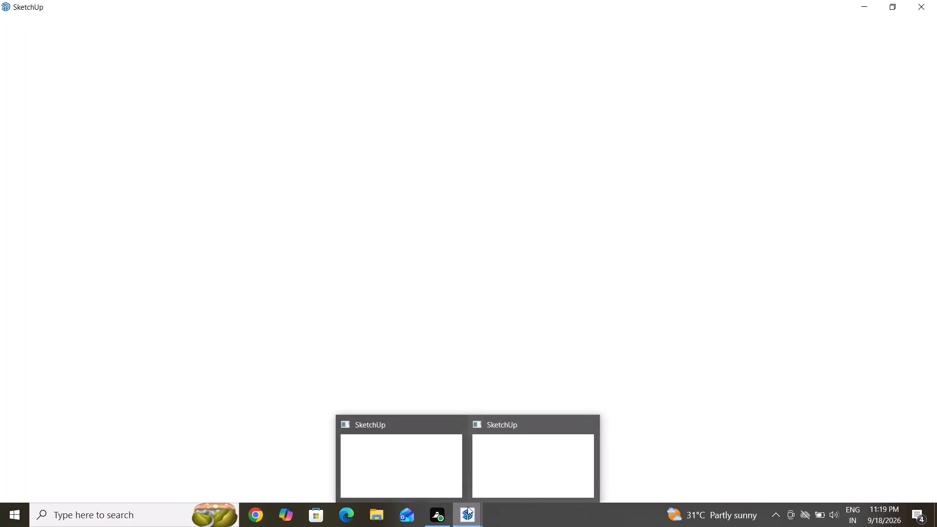
# Force-close the two unresponsive SketchUp windows and dismiss their problem reports, keeping the welcome window open.
pyautogui.click(457, 426)
pyautogui.click(456, 426)
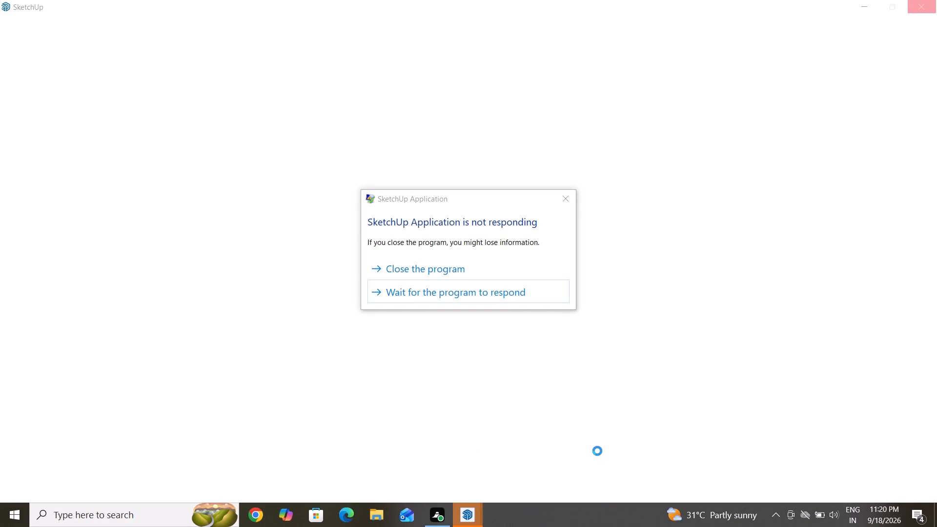
pyautogui.click(450, 270)
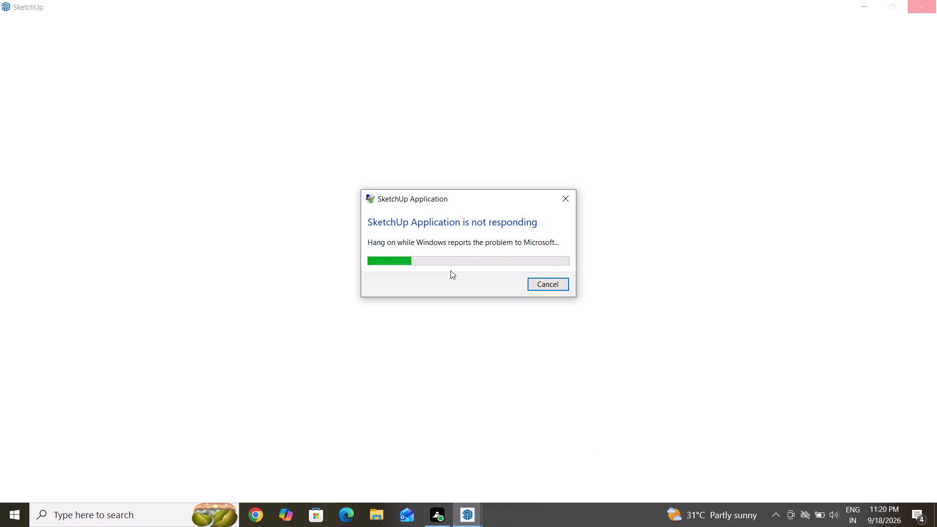
pyautogui.click(566, 198)
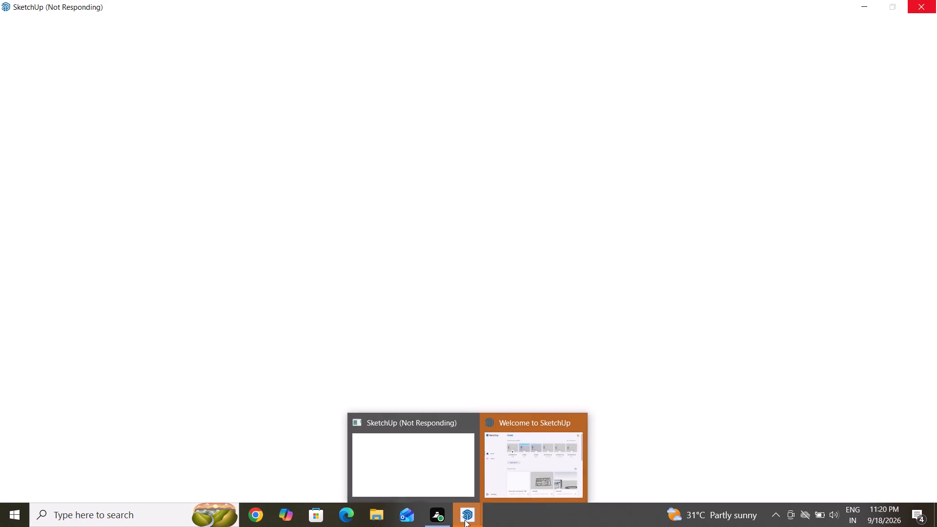
pyautogui.click(464, 424)
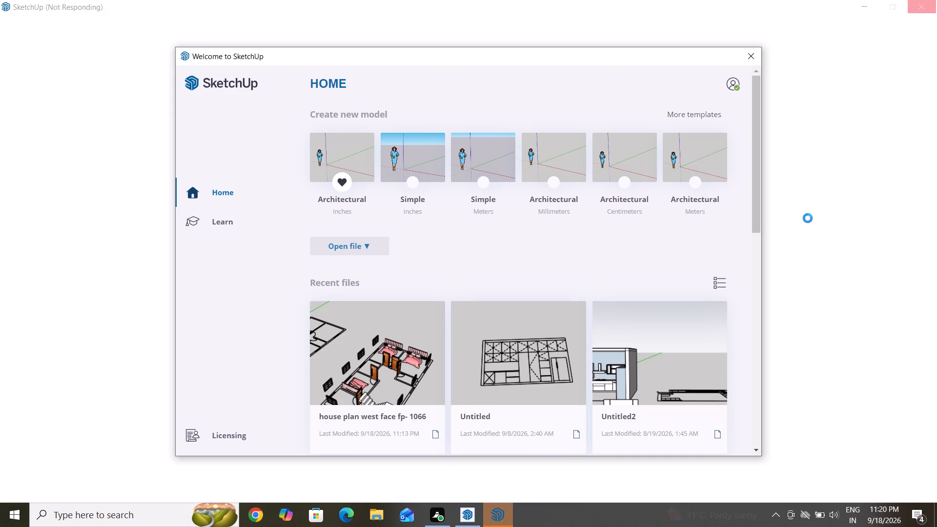
pyautogui.click(452, 267)
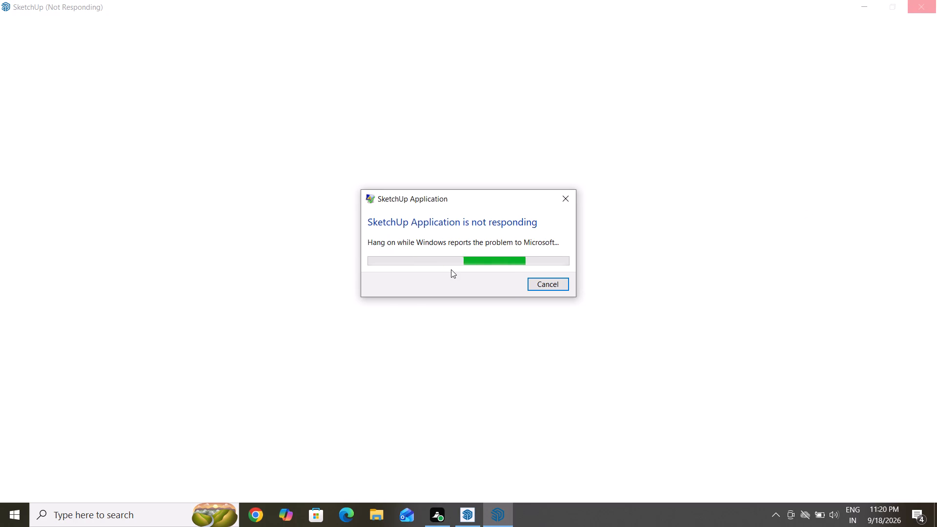
pyautogui.click(564, 198)
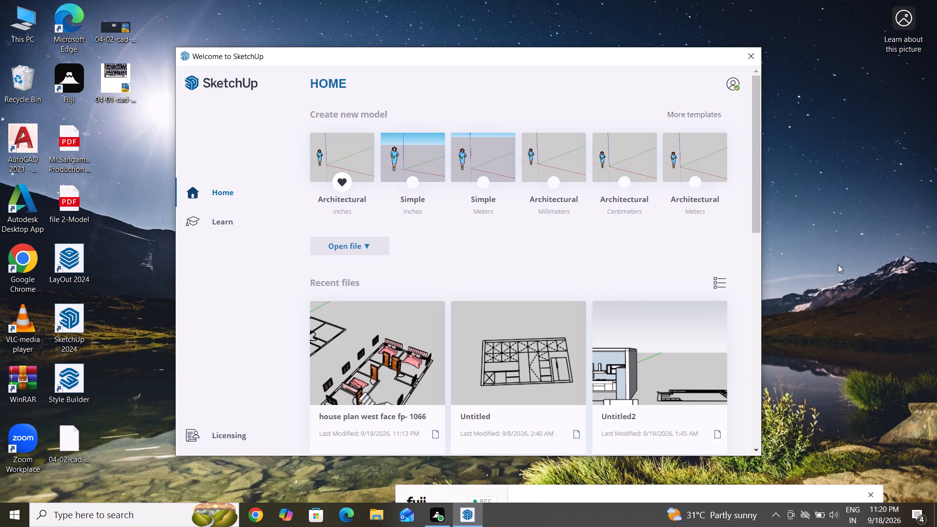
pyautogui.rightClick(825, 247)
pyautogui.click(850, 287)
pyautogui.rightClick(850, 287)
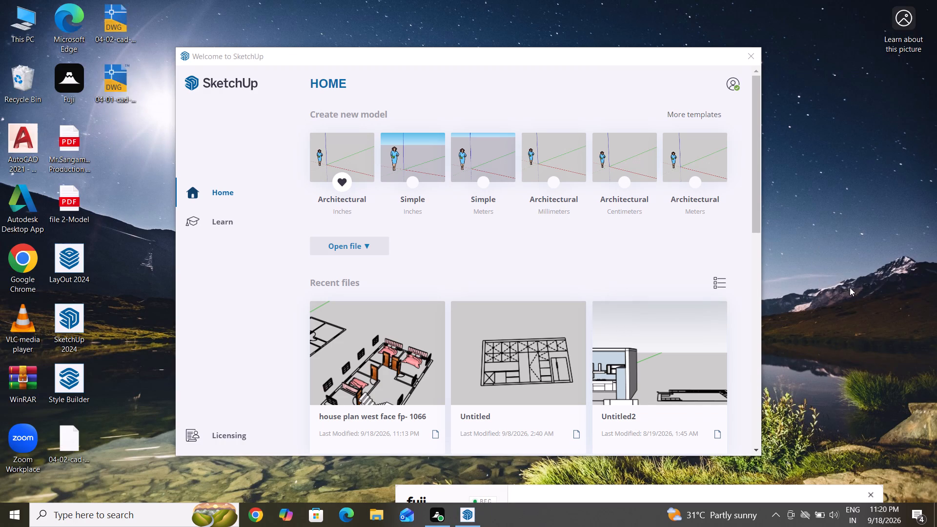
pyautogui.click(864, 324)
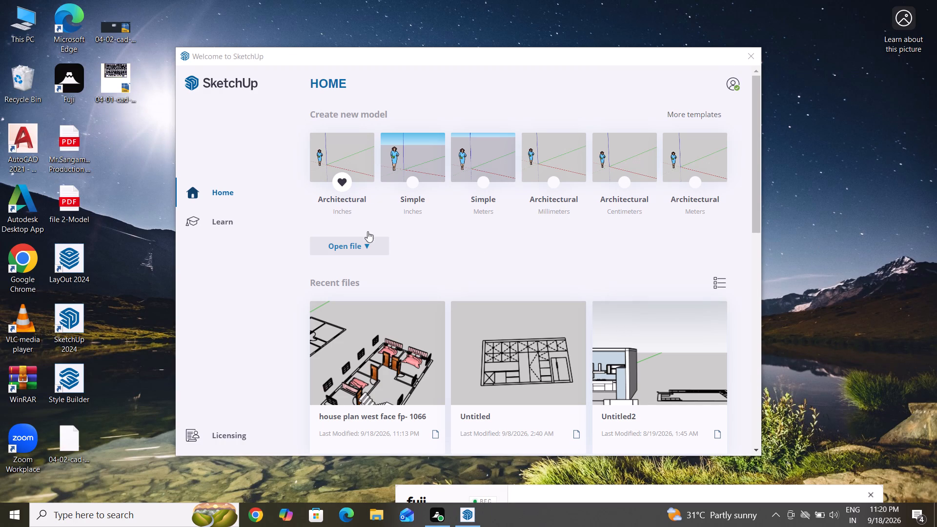
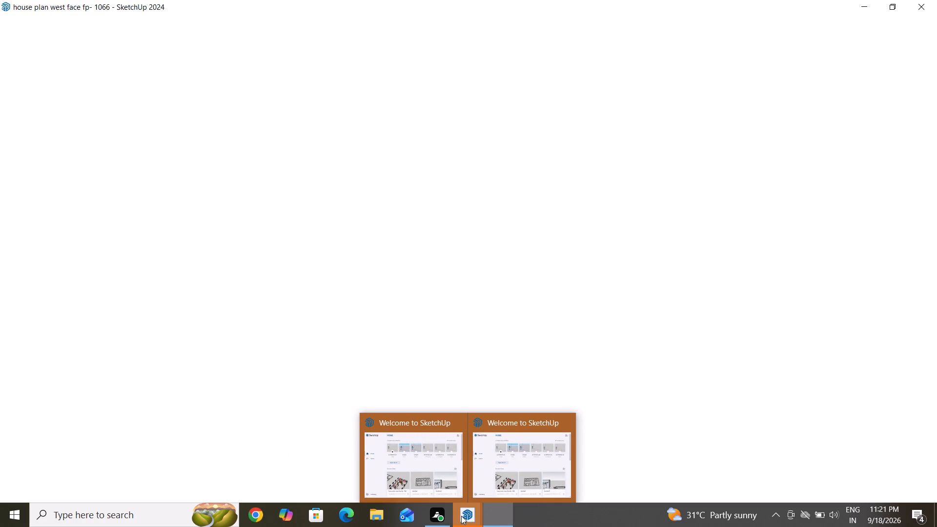
# Close both SketchUp welcome windows and the unresponsive "house plan west face fp- 1066" window.
pyautogui.click(456, 418)
pyautogui.click(513, 419)
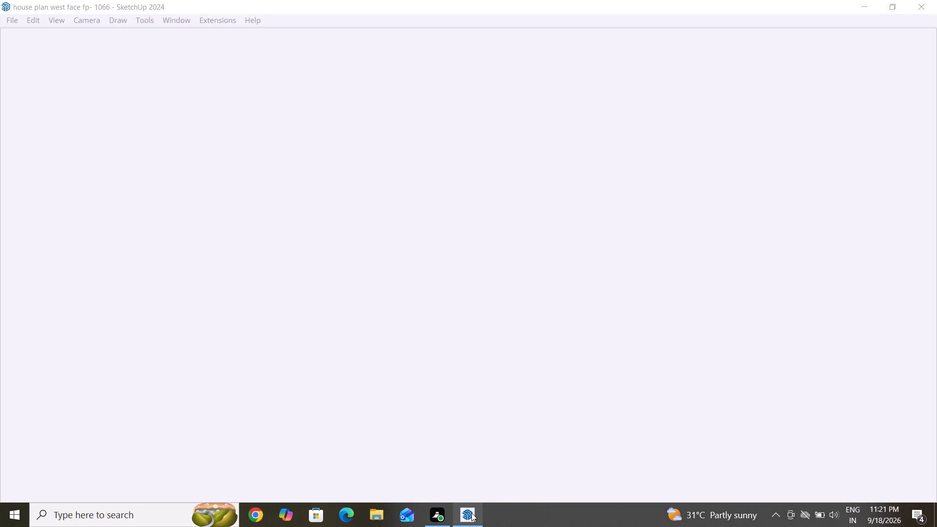
pyautogui.click(524, 427)
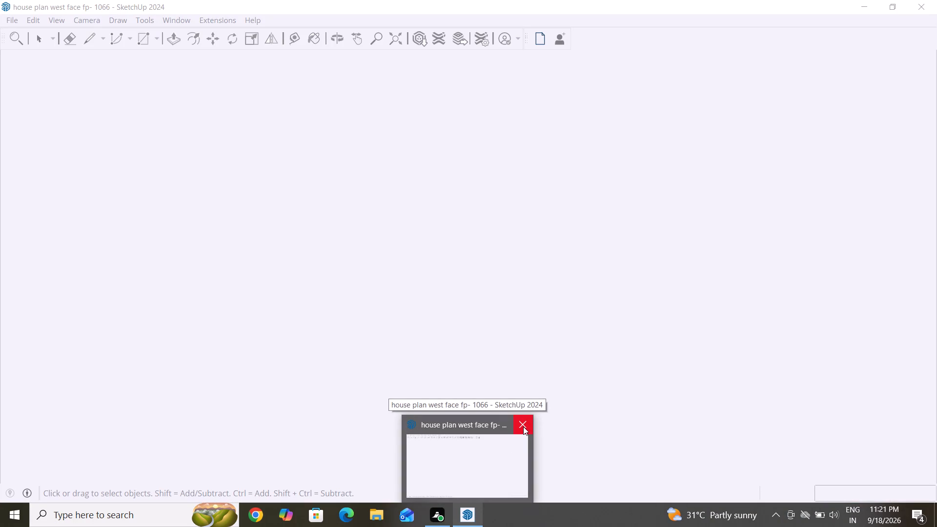
pyautogui.click(523, 426)
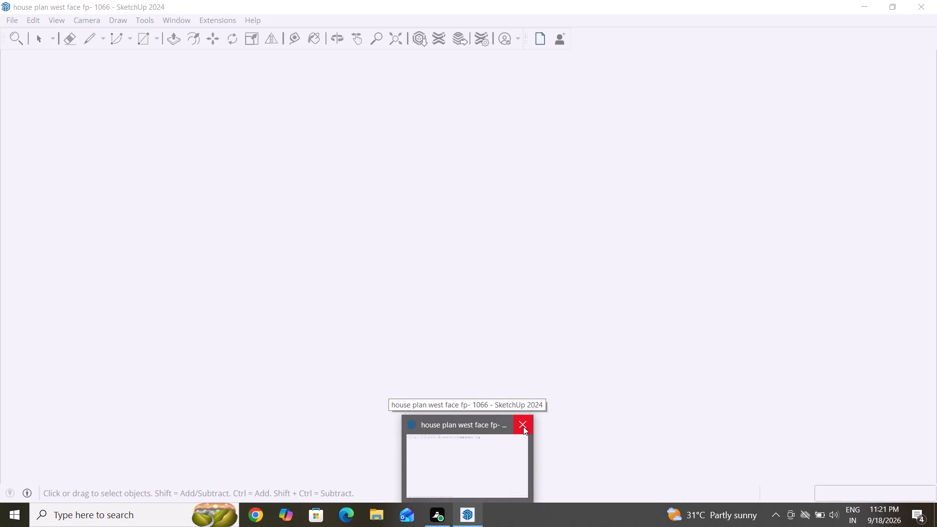
pyautogui.click(523, 426)
pyautogui.click(523, 426)
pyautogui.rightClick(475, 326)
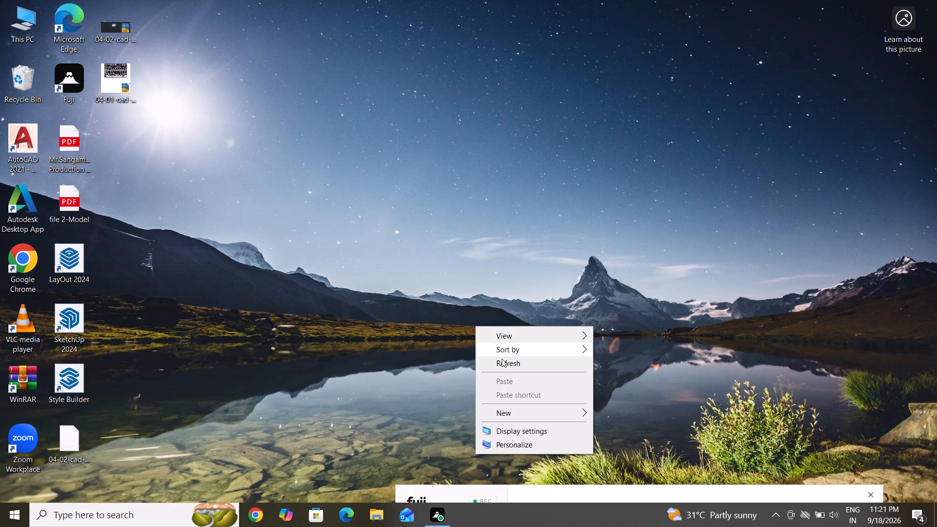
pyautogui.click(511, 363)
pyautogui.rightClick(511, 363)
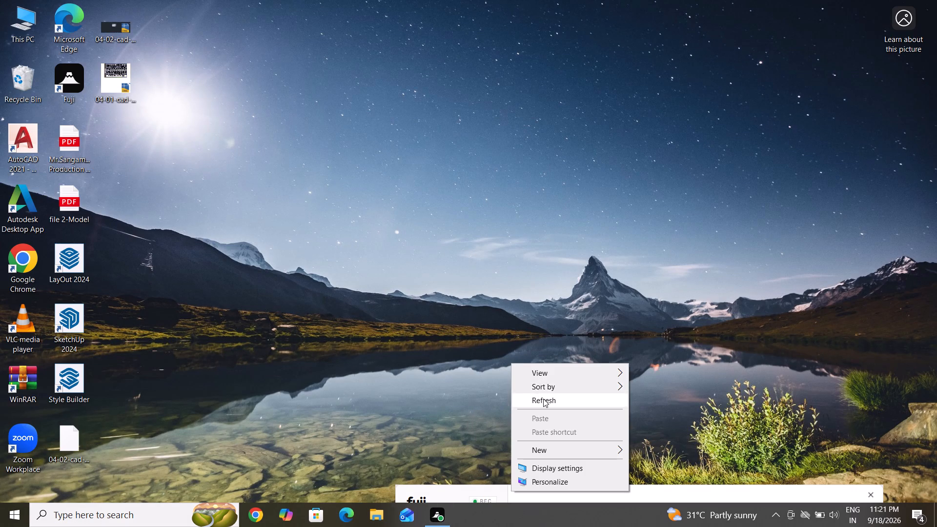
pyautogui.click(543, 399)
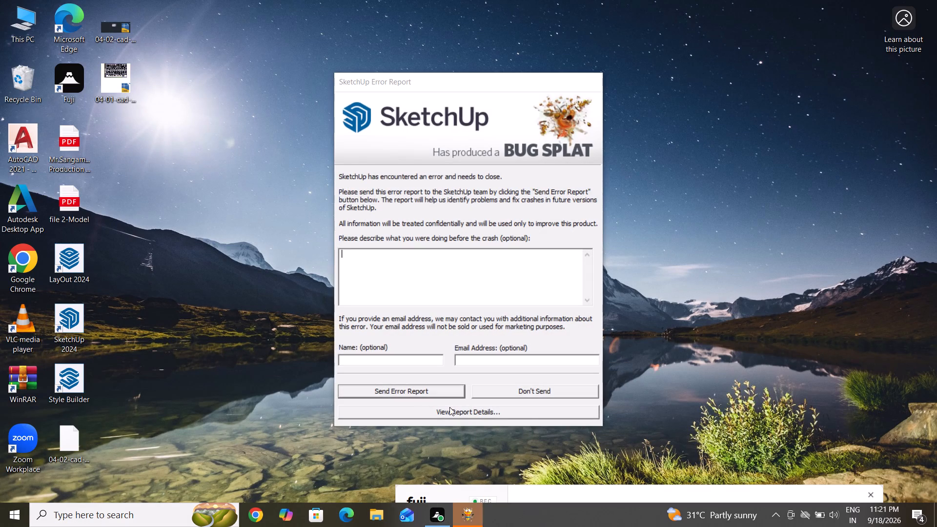
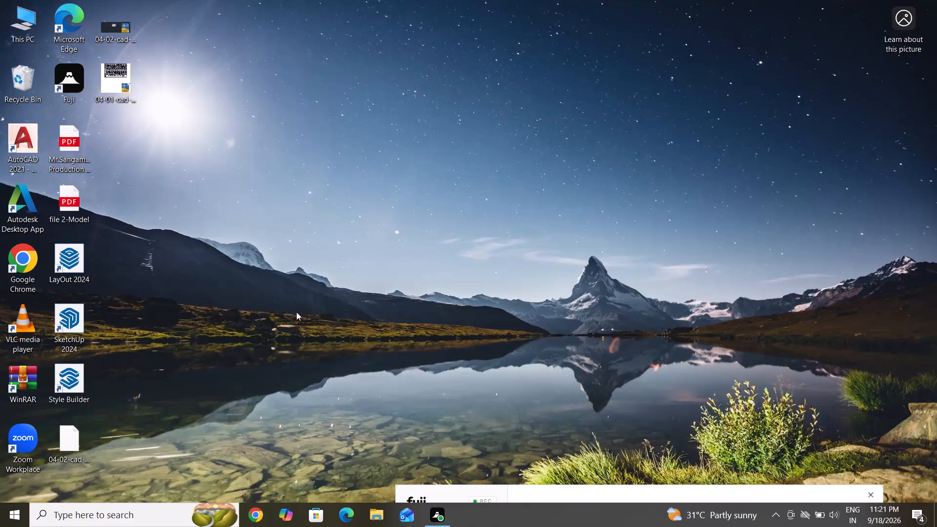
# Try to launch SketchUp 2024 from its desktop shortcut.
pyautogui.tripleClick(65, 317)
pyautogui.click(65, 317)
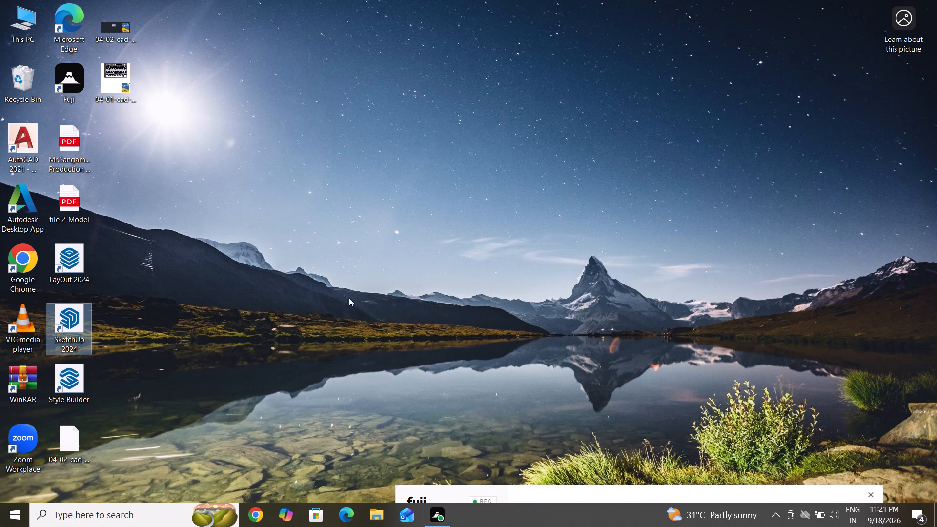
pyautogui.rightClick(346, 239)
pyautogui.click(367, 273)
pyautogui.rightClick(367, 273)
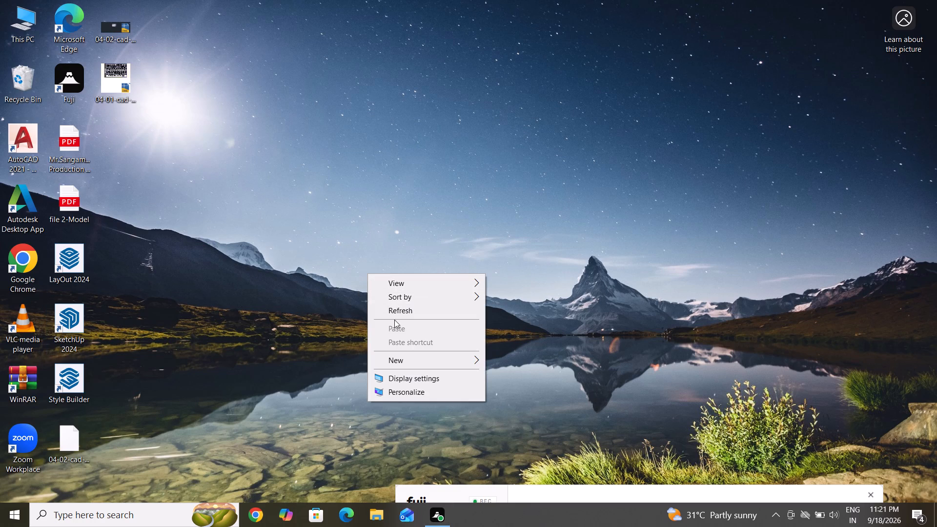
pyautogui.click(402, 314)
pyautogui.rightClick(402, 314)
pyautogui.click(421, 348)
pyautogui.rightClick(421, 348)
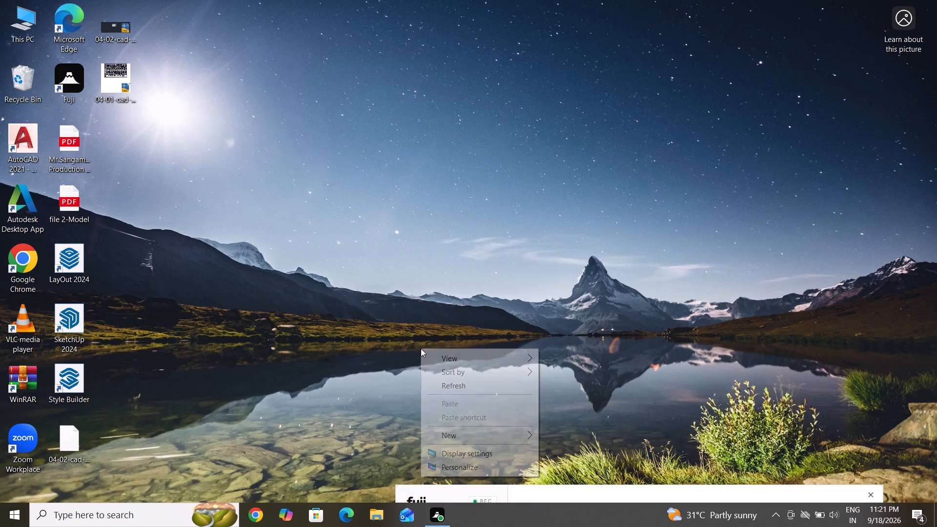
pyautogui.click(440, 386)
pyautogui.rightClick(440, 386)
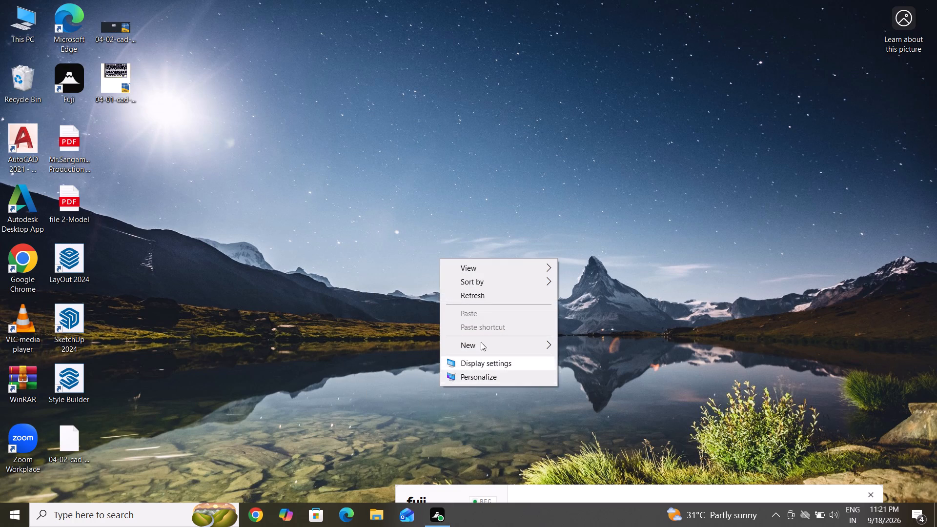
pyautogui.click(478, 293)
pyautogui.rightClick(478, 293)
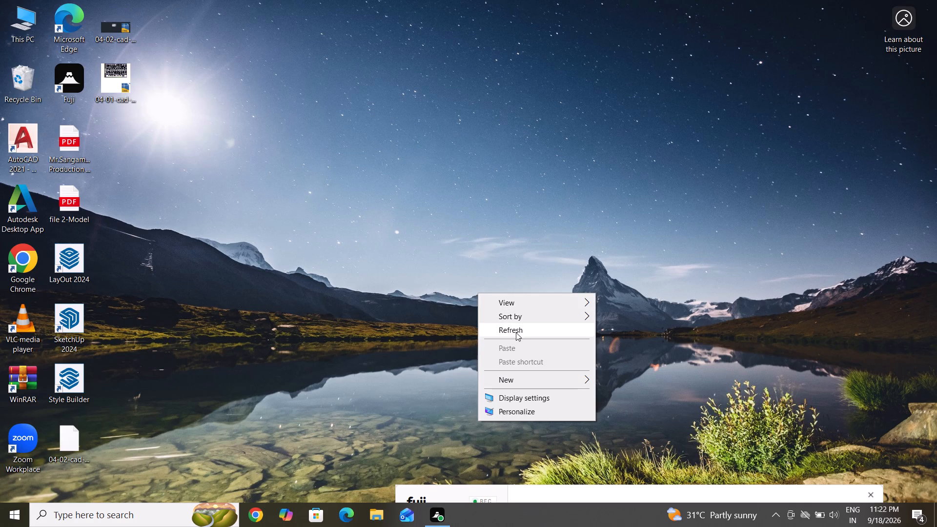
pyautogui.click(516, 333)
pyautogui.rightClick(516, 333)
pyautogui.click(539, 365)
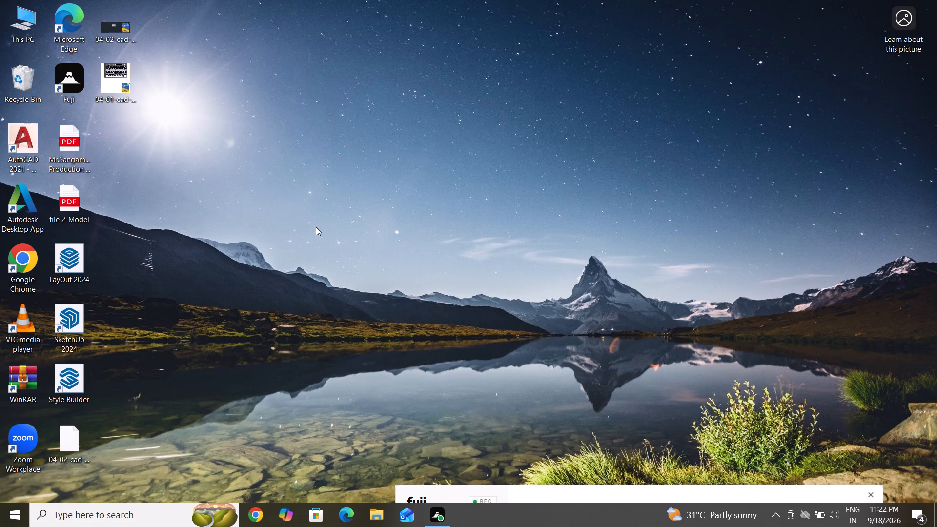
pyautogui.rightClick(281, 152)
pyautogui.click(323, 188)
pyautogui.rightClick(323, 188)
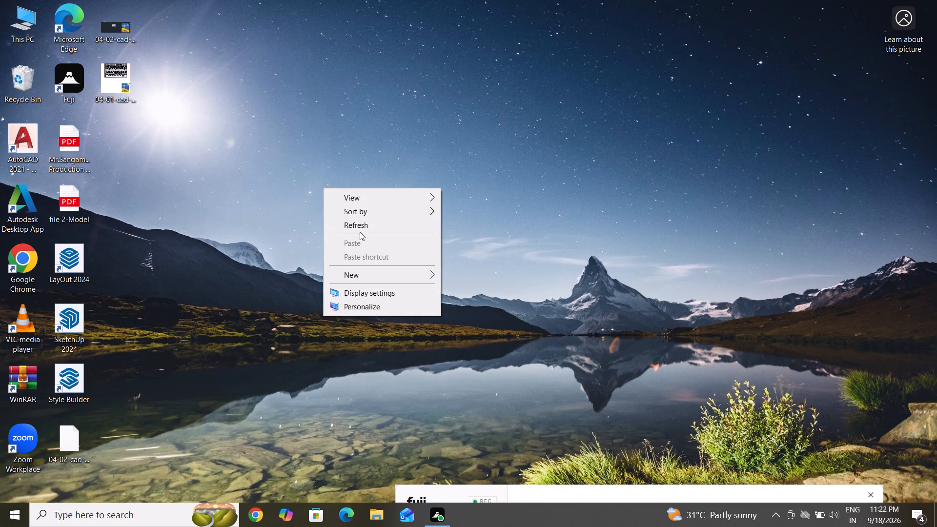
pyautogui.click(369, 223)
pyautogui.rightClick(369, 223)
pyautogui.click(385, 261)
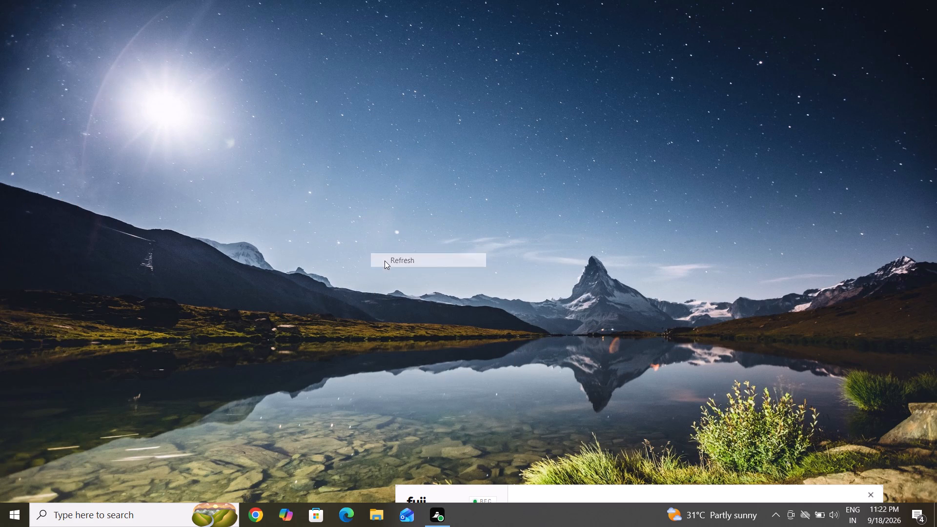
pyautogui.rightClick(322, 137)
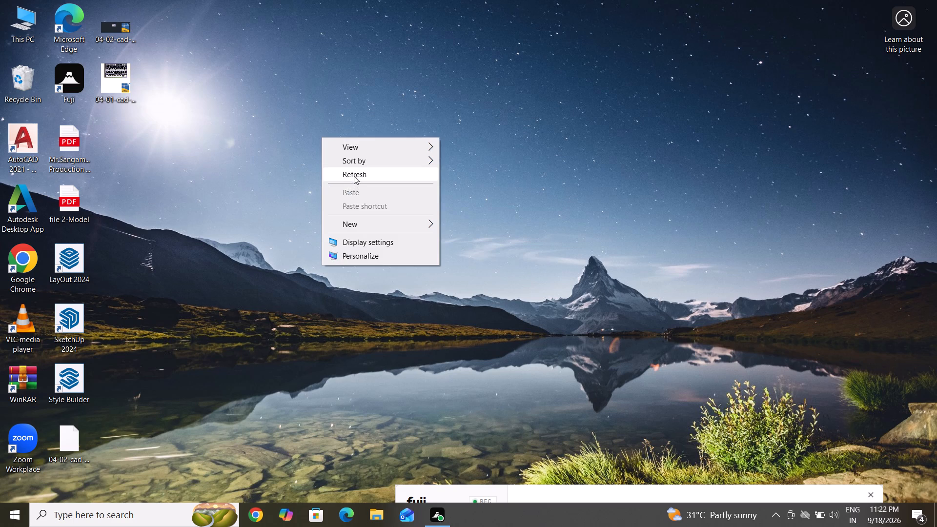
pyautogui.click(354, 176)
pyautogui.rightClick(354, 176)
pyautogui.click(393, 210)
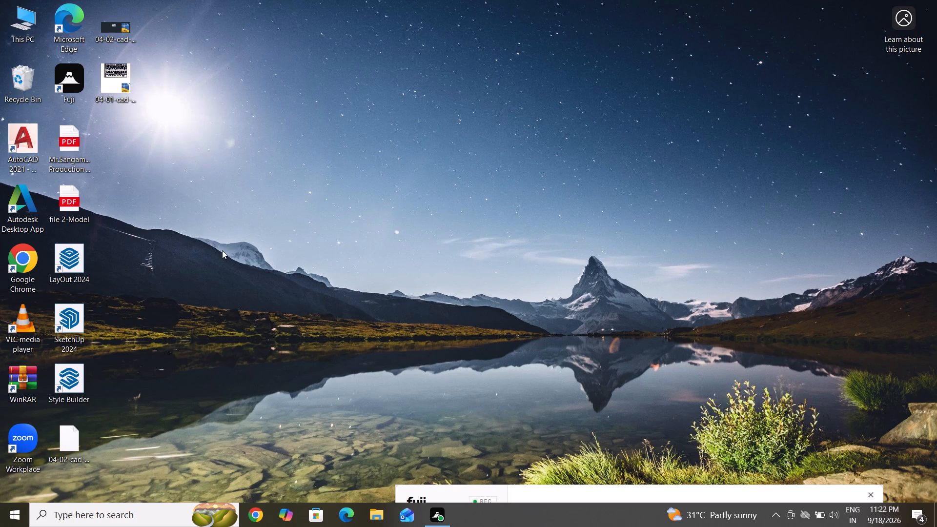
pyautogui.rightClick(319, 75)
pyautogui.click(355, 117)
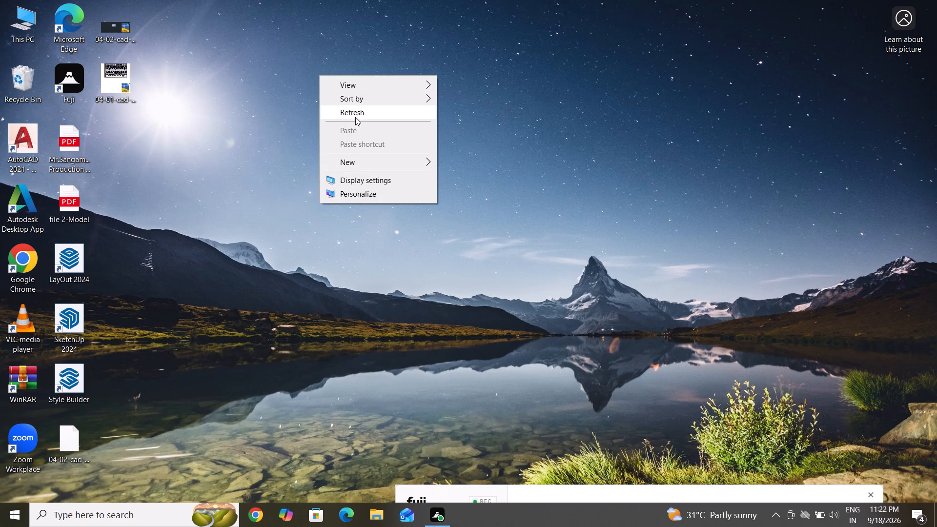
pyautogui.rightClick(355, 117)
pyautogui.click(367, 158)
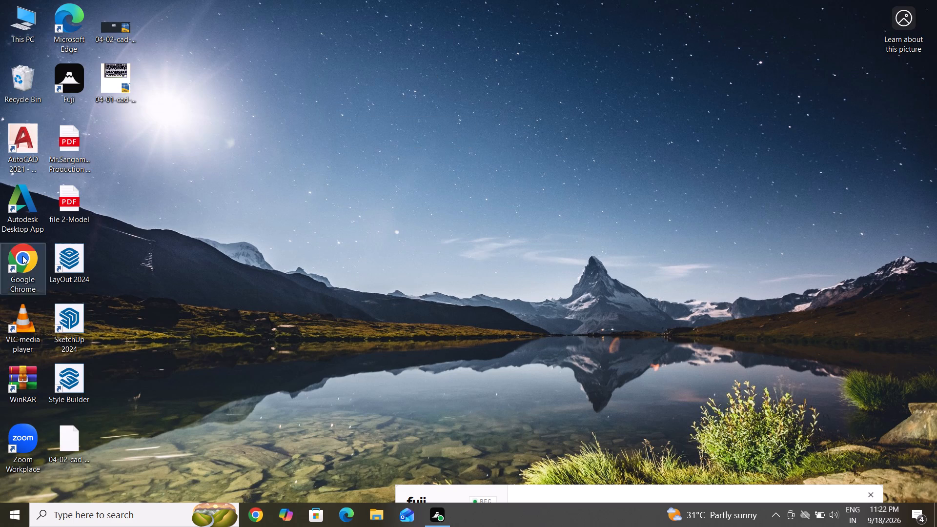
# Launch SketchUp 2024 from its desktop shortcut.
pyautogui.tripleClick(67, 319)
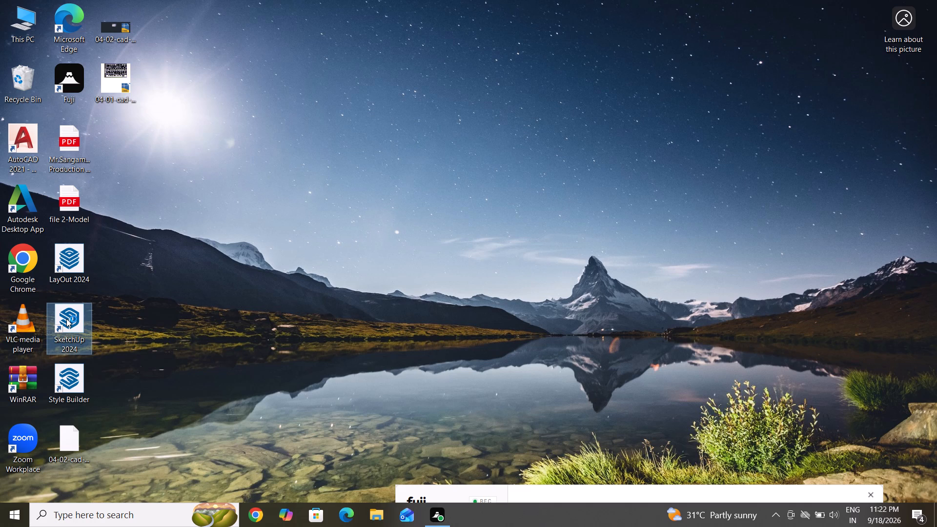
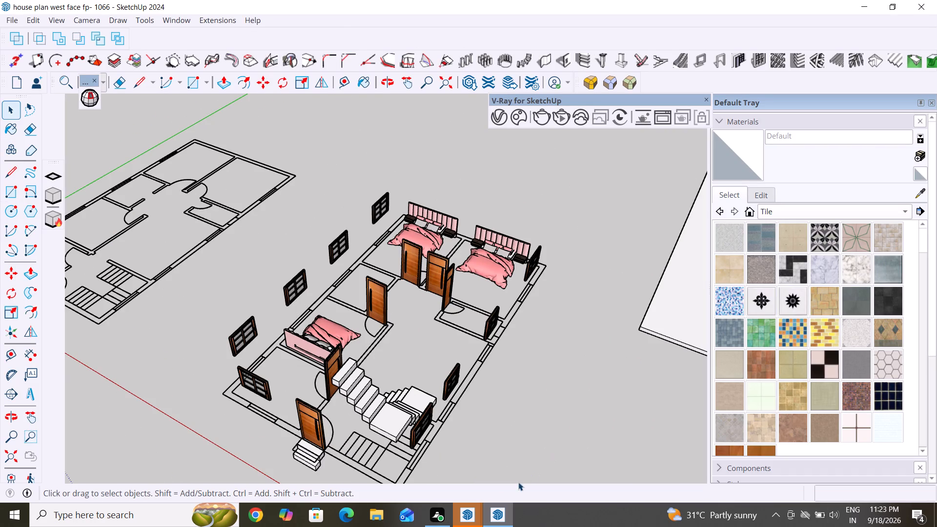
# Close the extra SketchUp welcome window and return to the house plan model.
pyautogui.click(496, 516)
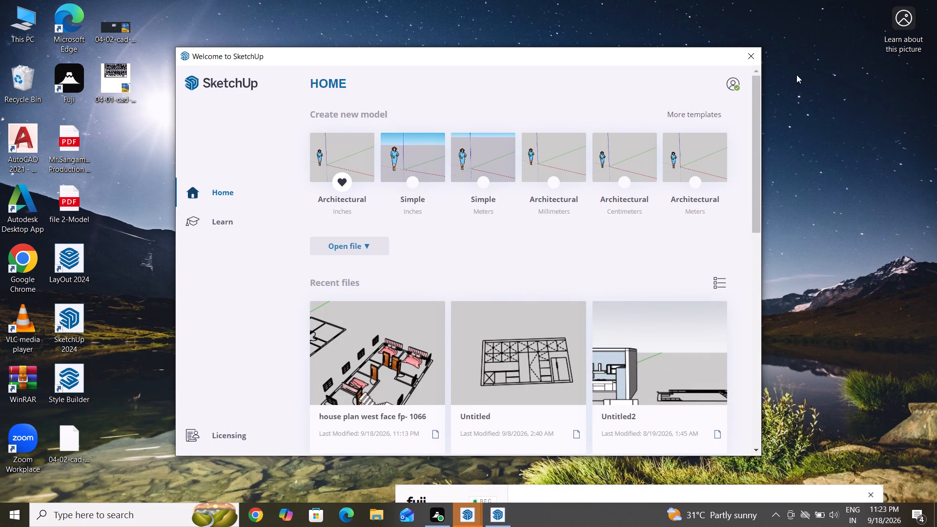
pyautogui.click(751, 54)
pyautogui.click(751, 54)
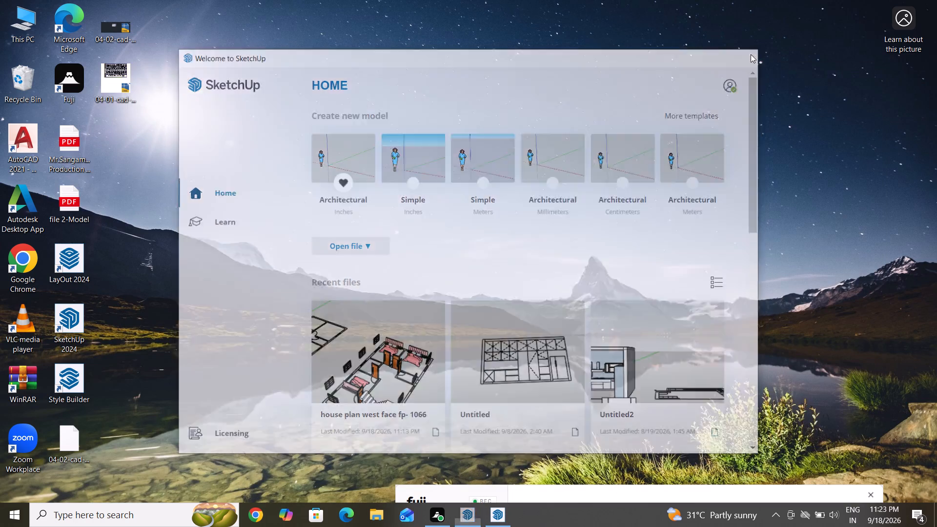
pyautogui.click(465, 516)
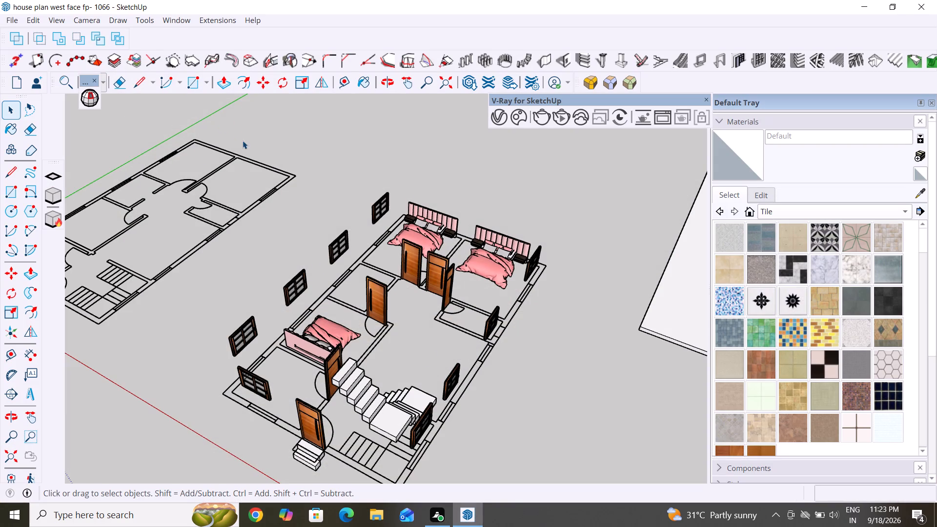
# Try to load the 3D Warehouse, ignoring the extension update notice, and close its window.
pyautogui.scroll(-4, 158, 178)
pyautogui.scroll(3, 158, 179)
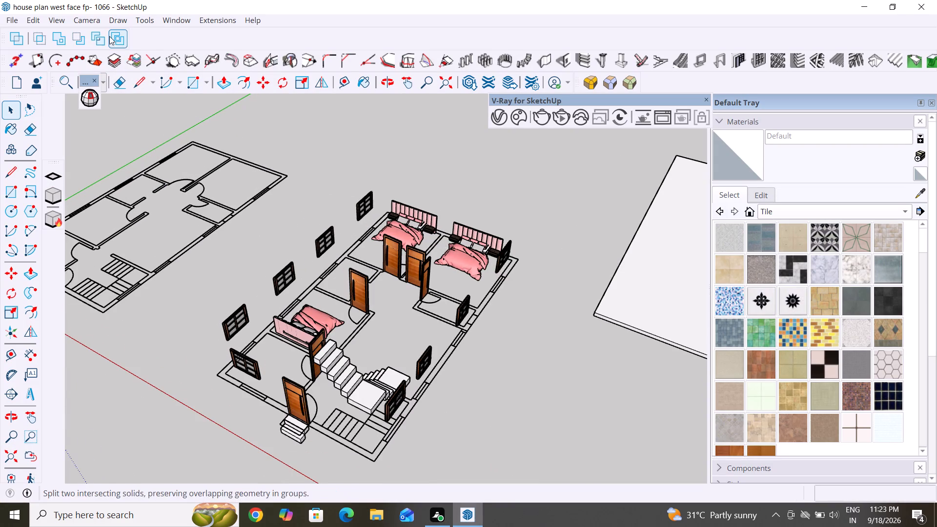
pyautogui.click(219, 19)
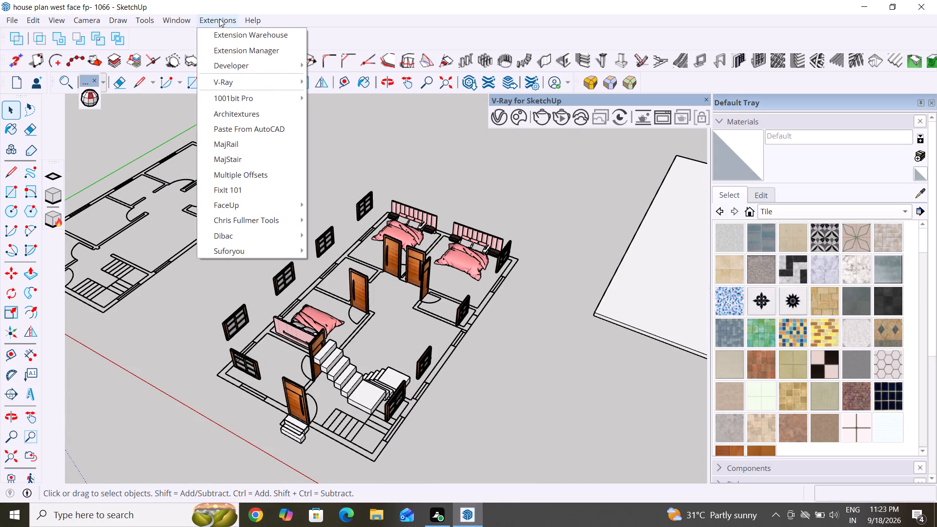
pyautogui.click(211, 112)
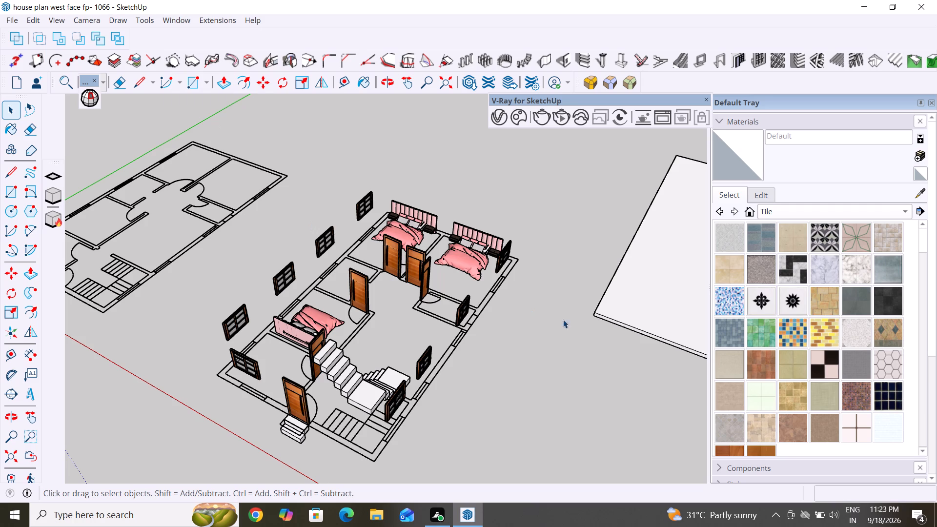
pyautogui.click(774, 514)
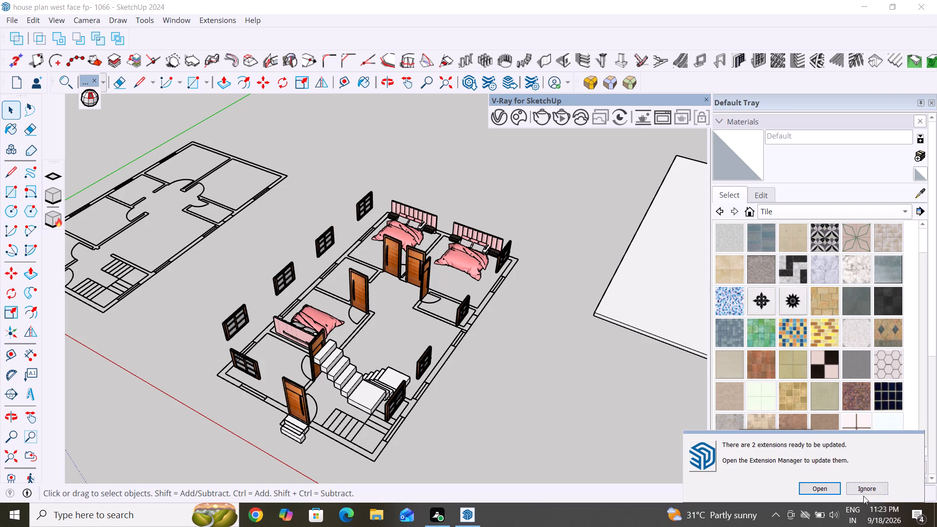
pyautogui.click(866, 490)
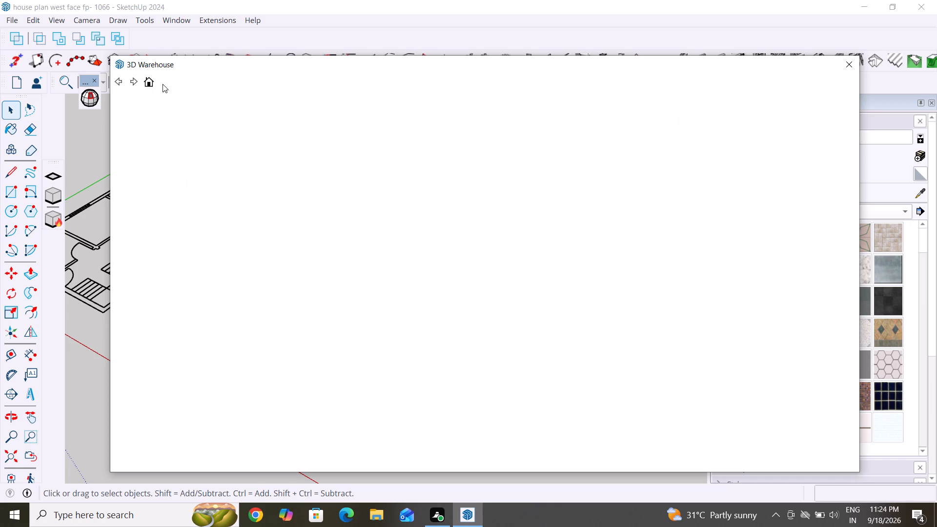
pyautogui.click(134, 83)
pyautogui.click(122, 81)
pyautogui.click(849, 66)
# Examine the furnished house plan, the flat plan copy and the spare bed from several angles.
pyautogui.scroll(-4, 474, 278)
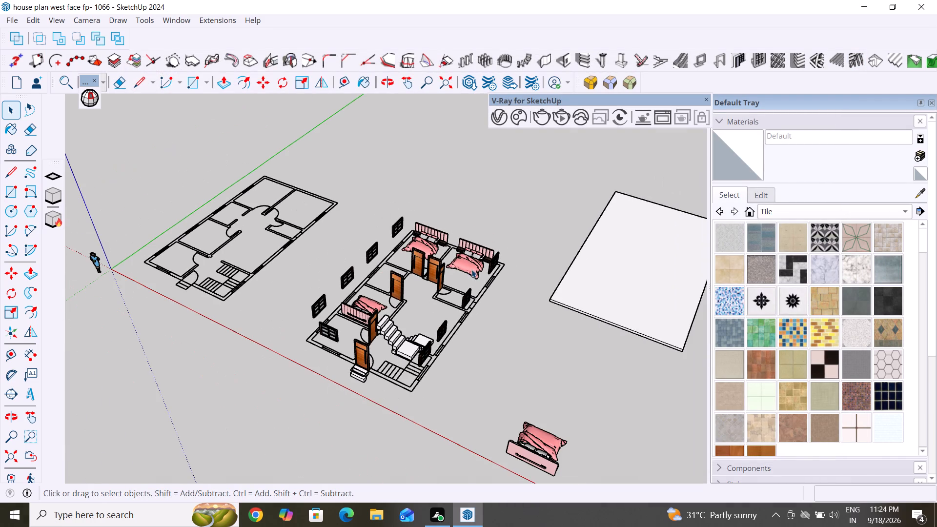
pyautogui.moveTo(360, 304); pyautogui.dragTo(476, 254, button='middle')
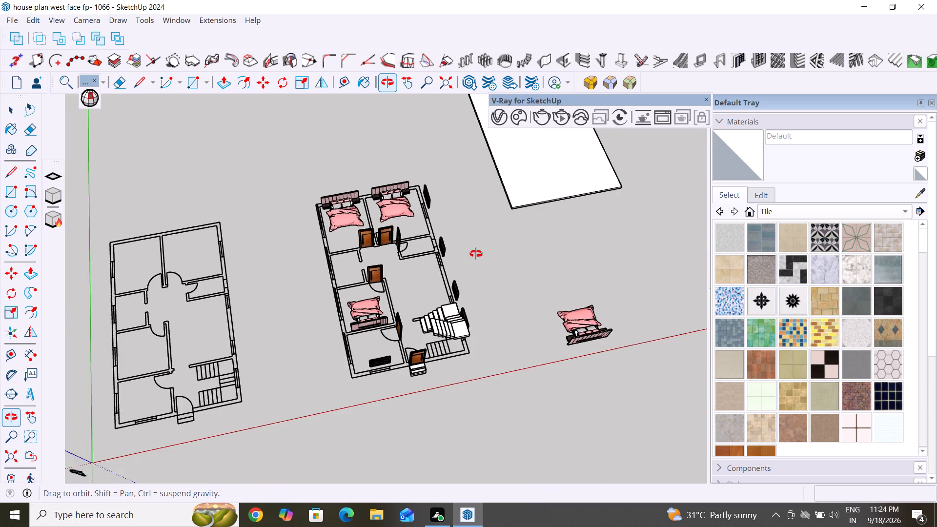
pyautogui.moveTo(476, 254); pyautogui.dragTo(458, 155, button='middle')
pyautogui.scroll(4, 429, 360)
pyautogui.moveTo(509, 324); pyautogui.dragTo(97, 317, button='middle')
pyautogui.moveTo(362, 287); pyautogui.dragTo(343, 416, button='middle')
pyautogui.scroll(-5, 525, 177)
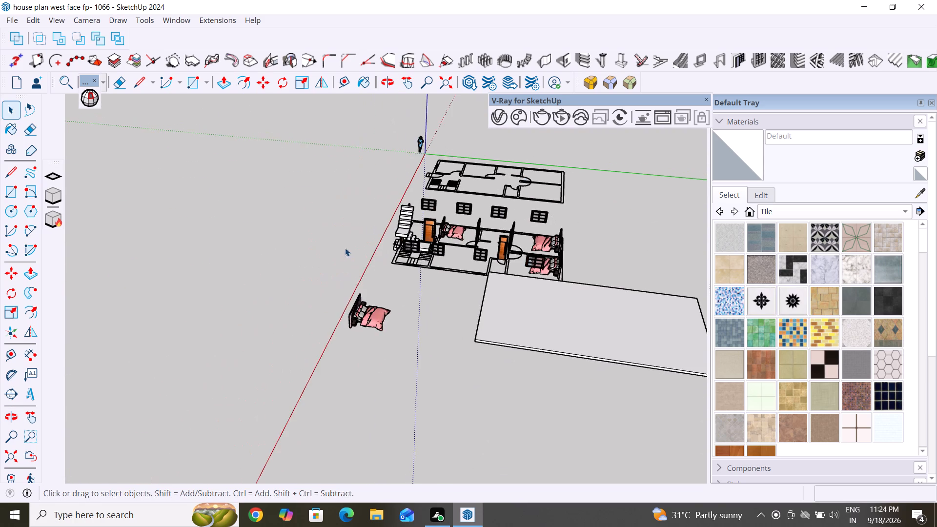
pyautogui.moveTo(347, 250); pyautogui.dragTo(608, 331, button='middle')
pyautogui.scroll(4, 386, 259)
pyautogui.moveTo(384, 247); pyautogui.dragTo(454, 232, button='middle')
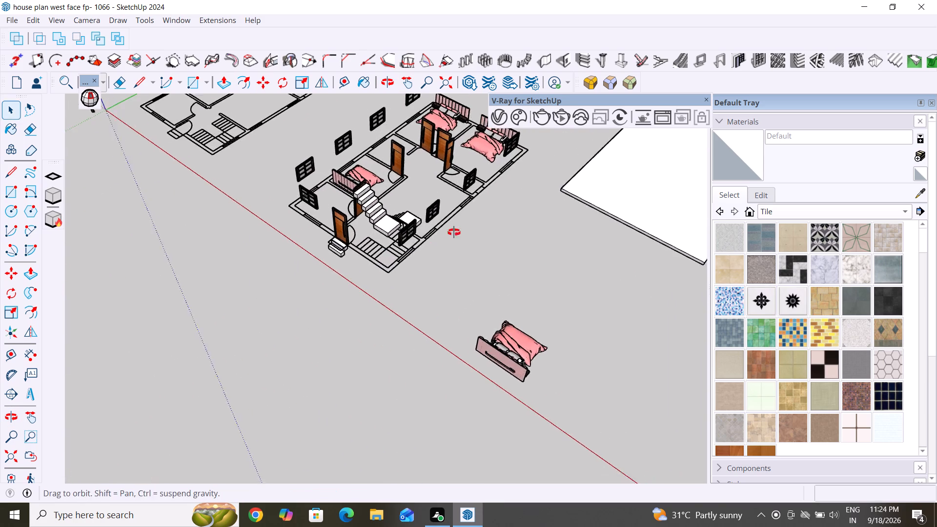
pyautogui.moveTo(454, 232); pyautogui.dragTo(504, 198, button='middle')
pyautogui.scroll(4, 291, 274)
pyautogui.moveTo(308, 267); pyautogui.dragTo(321, 282, button='middle')
pyautogui.click(688, 294)
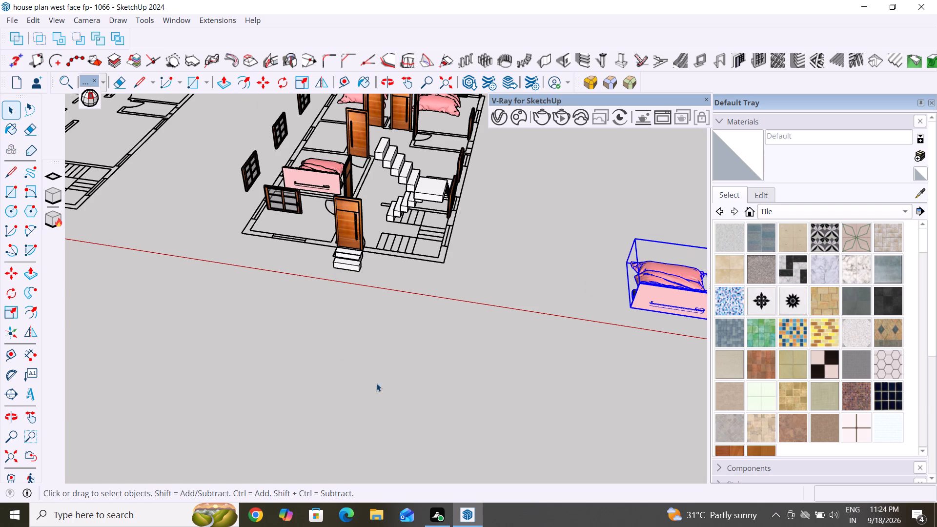
pyautogui.click(456, 430)
pyautogui.scroll(-4, 323, 318)
pyautogui.moveTo(252, 304); pyautogui.dragTo(320, 269, button='middle')
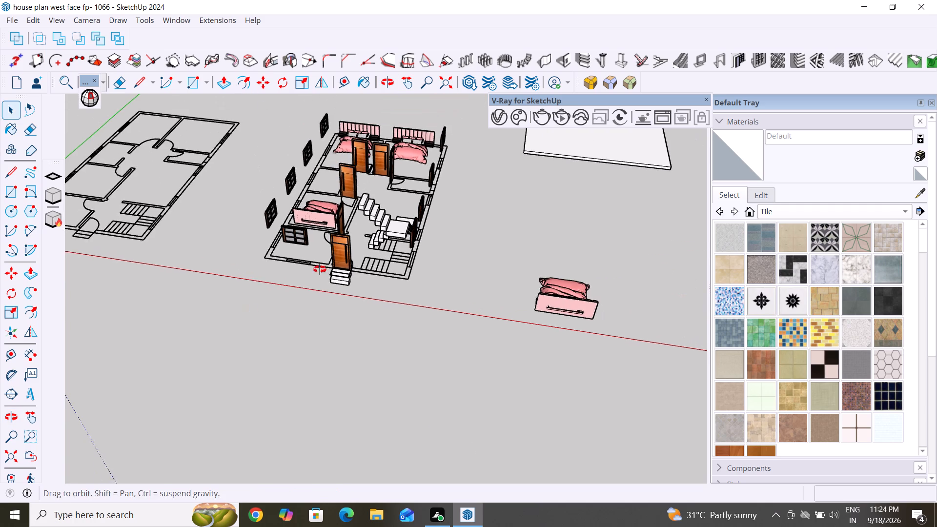
pyautogui.moveTo(320, 269); pyautogui.dragTo(348, 291, button='middle')
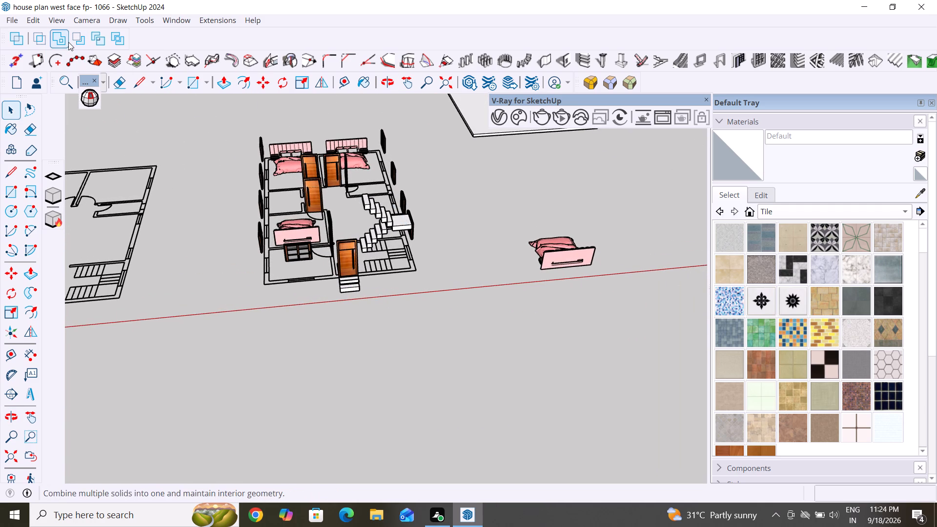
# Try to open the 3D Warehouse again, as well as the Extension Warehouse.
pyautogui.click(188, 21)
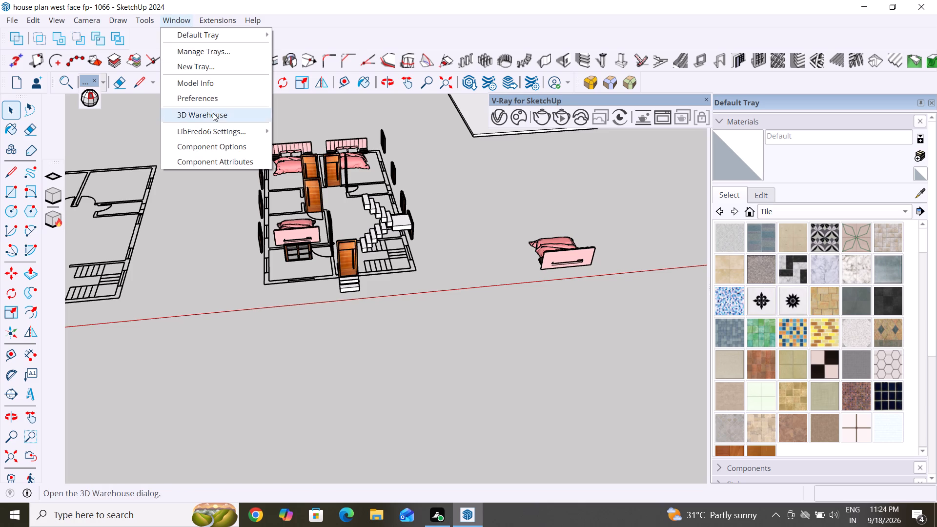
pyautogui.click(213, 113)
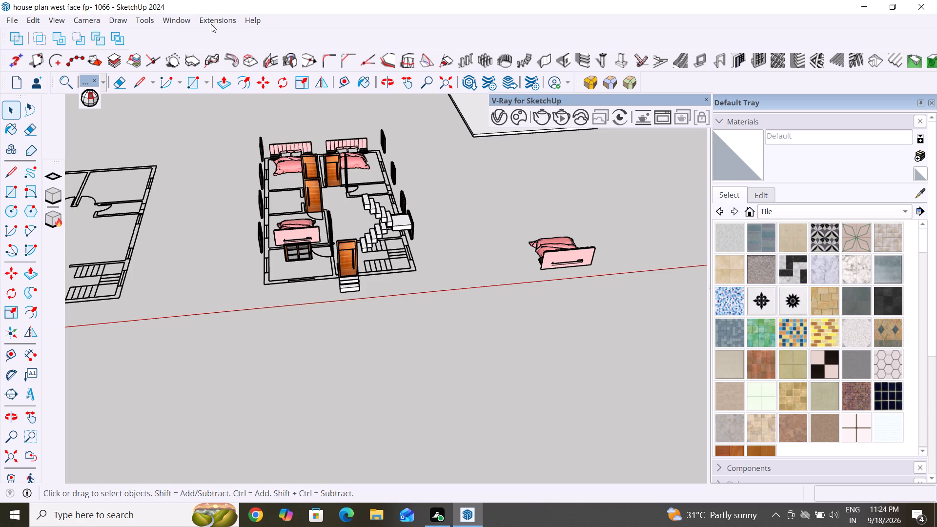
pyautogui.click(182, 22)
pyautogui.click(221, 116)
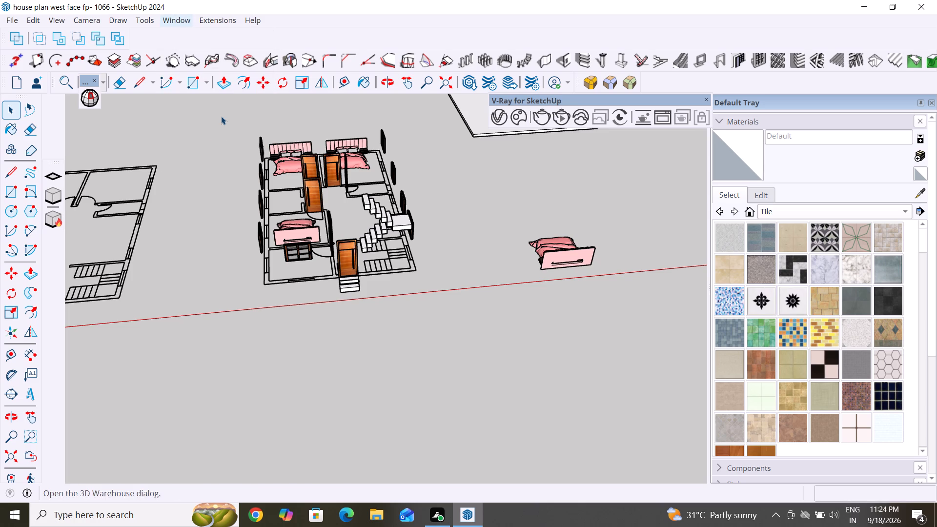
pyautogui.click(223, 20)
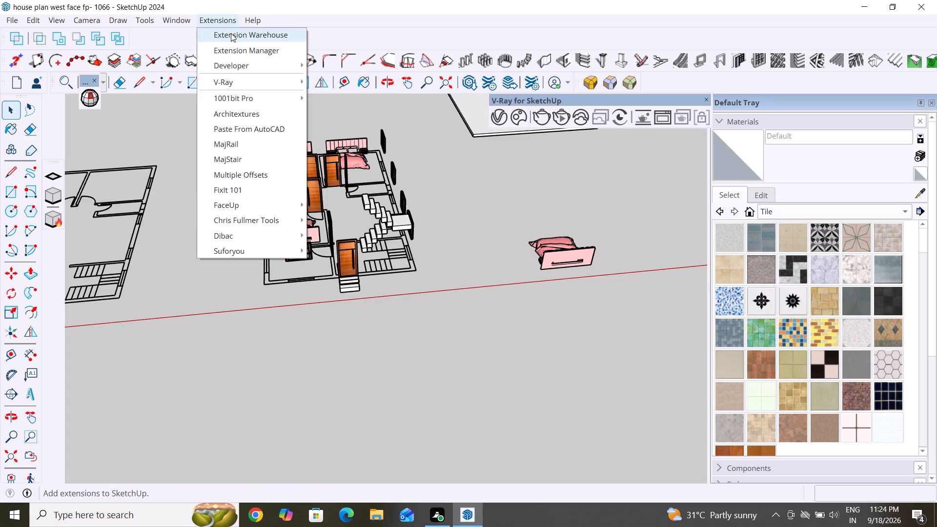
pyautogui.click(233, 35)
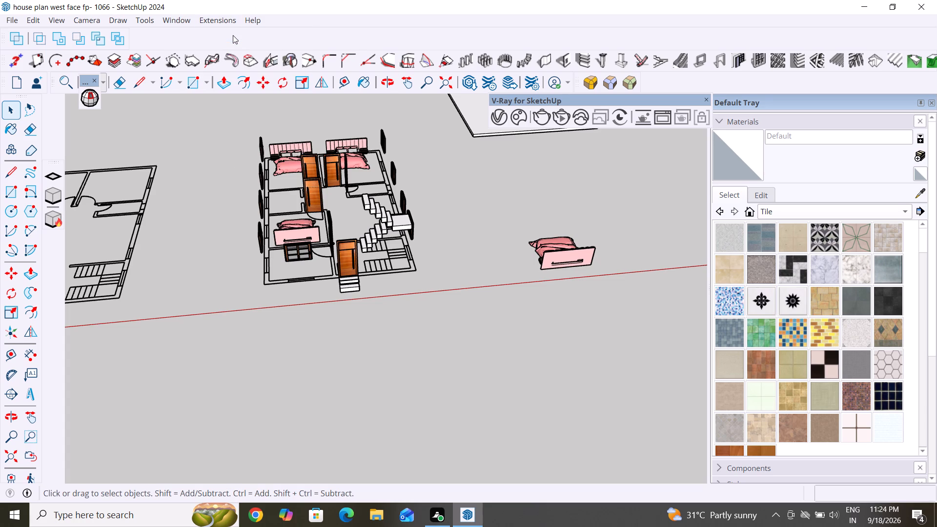
# Review the installed extensions in the Extension Manager's Manage view and close all the open warehouse and manager windows.
pyautogui.click(222, 20)
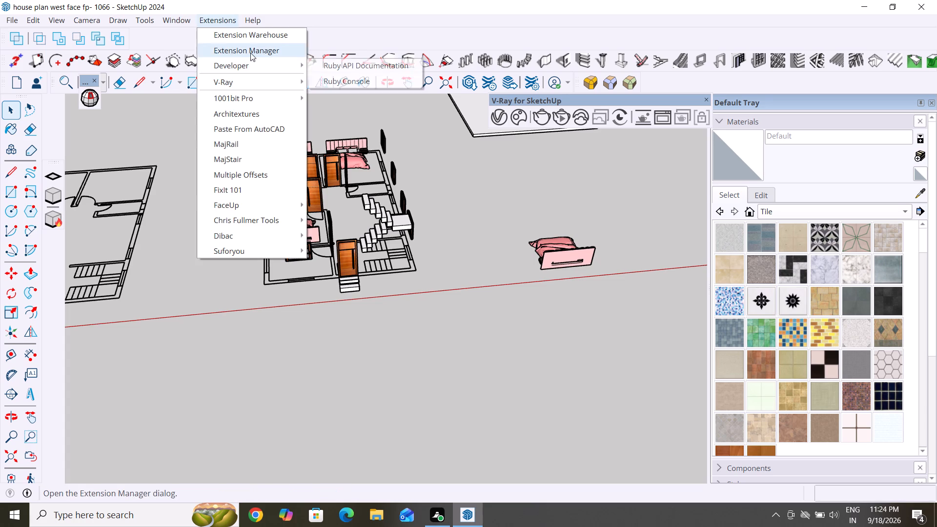
pyautogui.click(251, 51)
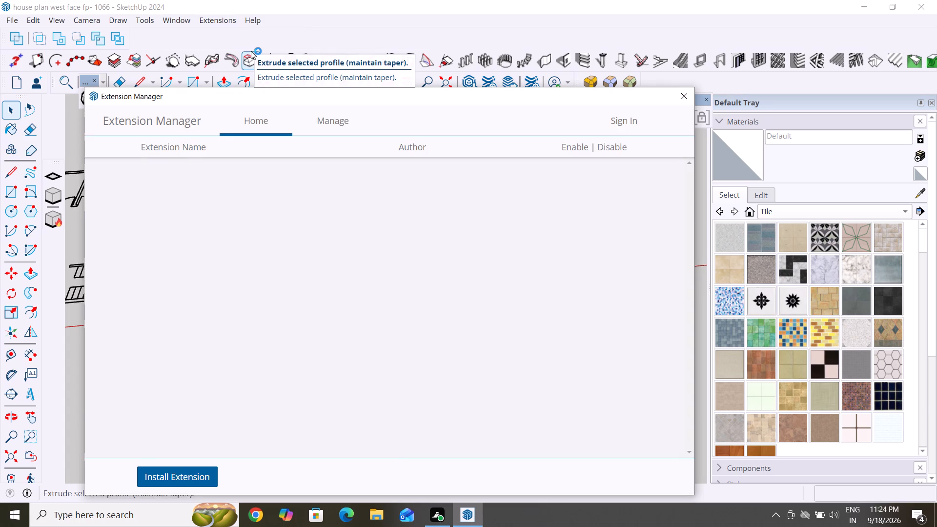
pyautogui.click(343, 122)
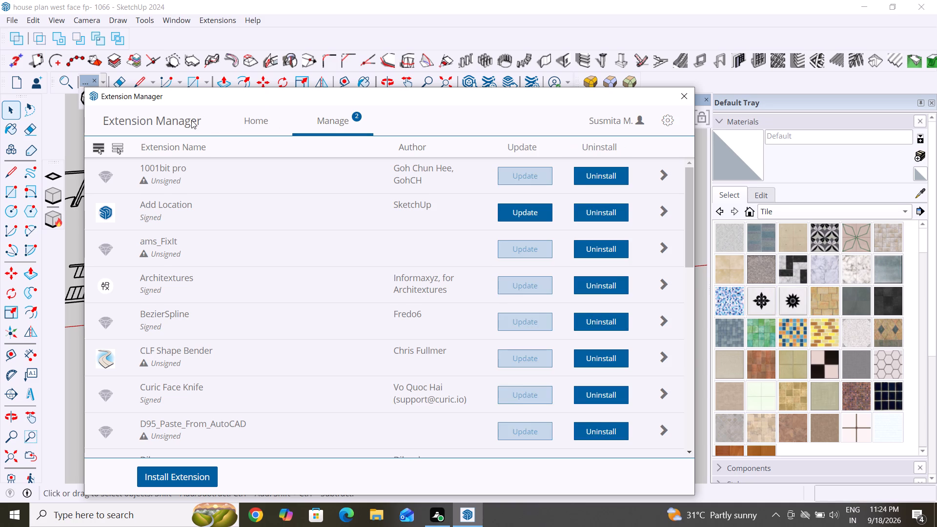
pyautogui.click(191, 121)
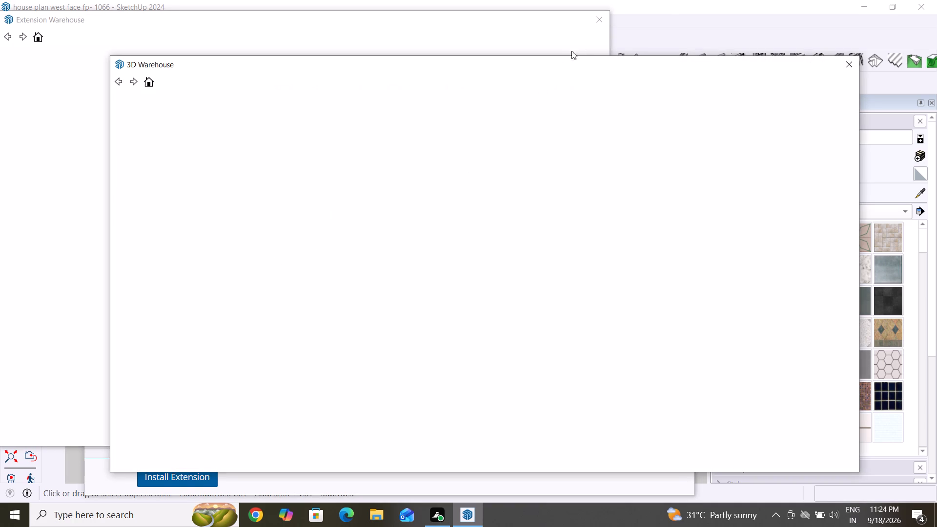
pyautogui.click(595, 22)
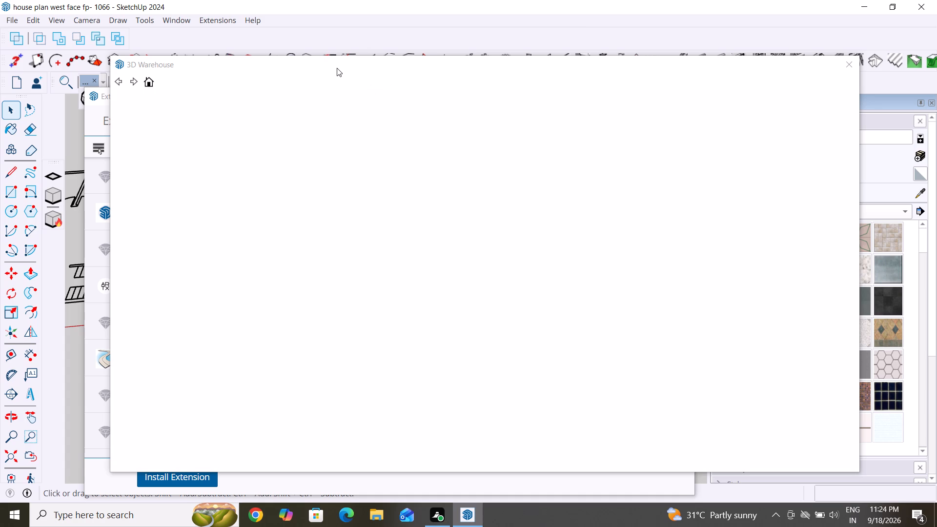
pyautogui.moveTo(336, 72); pyautogui.dragTo(283, 147)
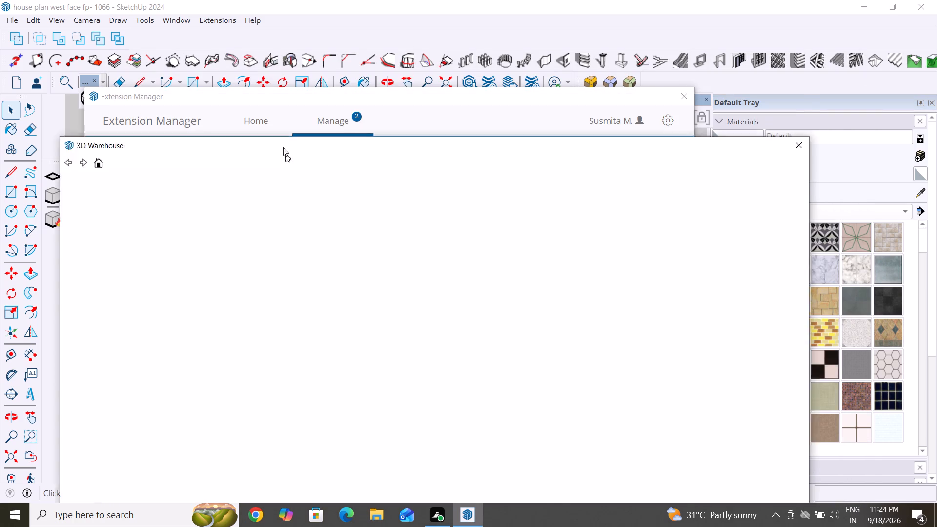
pyautogui.moveTo(283, 147); pyautogui.dragTo(246, 89)
pyautogui.click(760, 82)
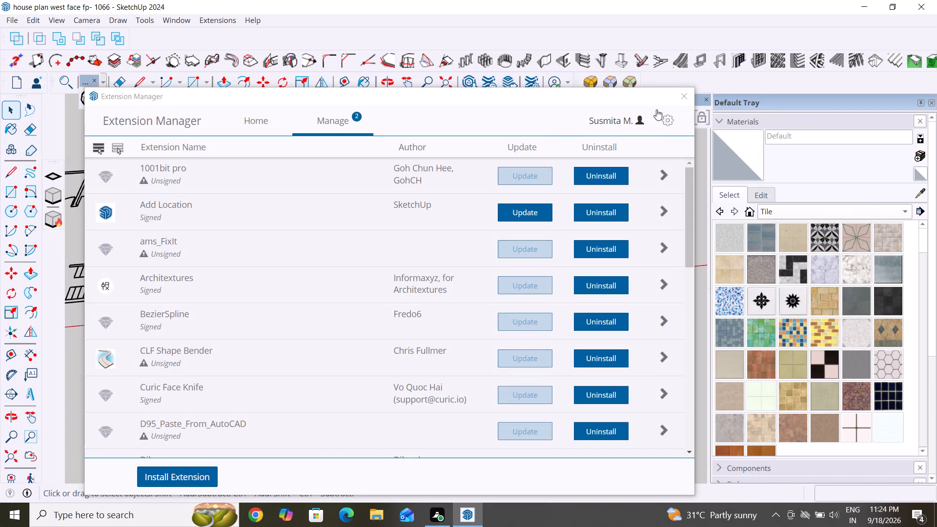
pyautogui.click(680, 101)
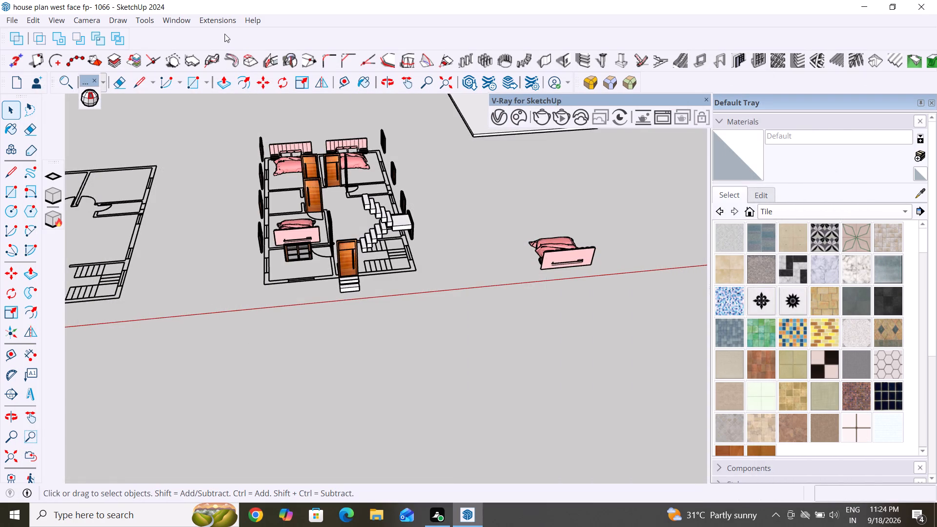
# Check which extensions are enabled in the Extension Manager and close it.
pyautogui.click(216, 19)
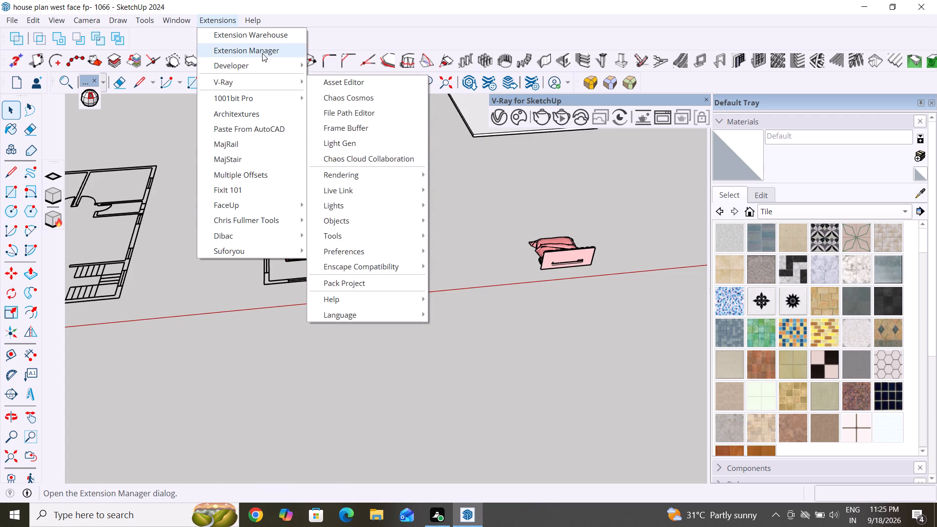
pyautogui.click(263, 53)
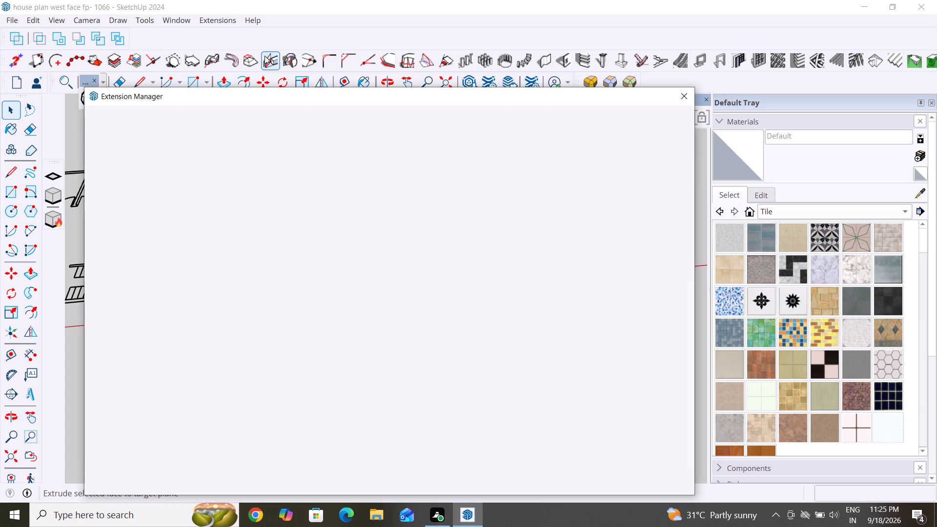
pyautogui.click(686, 99)
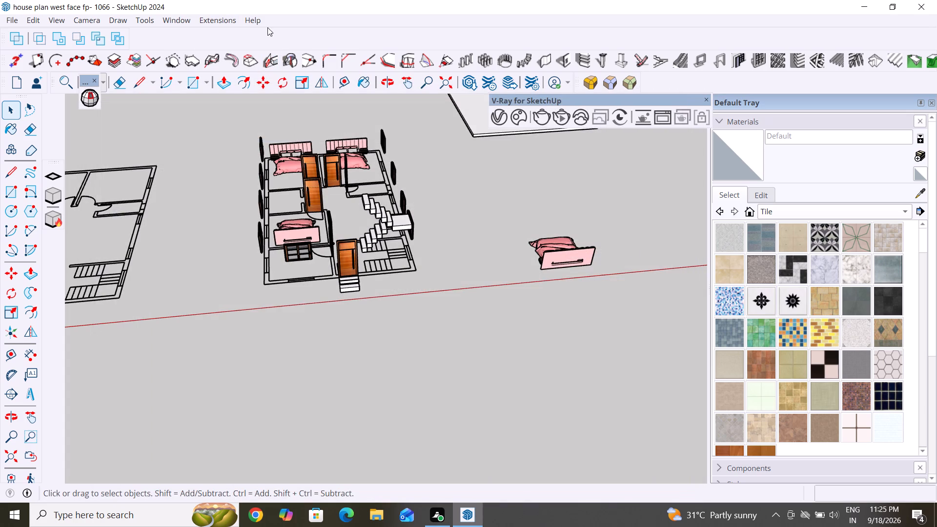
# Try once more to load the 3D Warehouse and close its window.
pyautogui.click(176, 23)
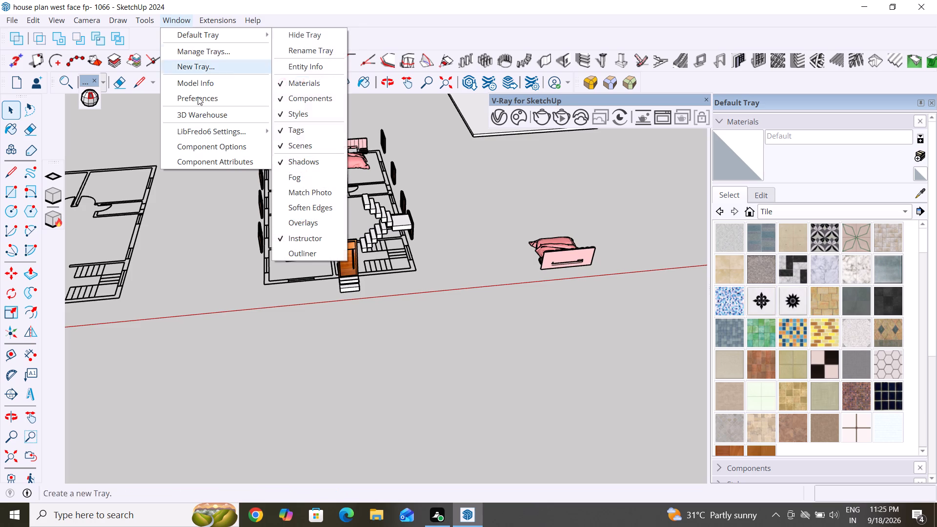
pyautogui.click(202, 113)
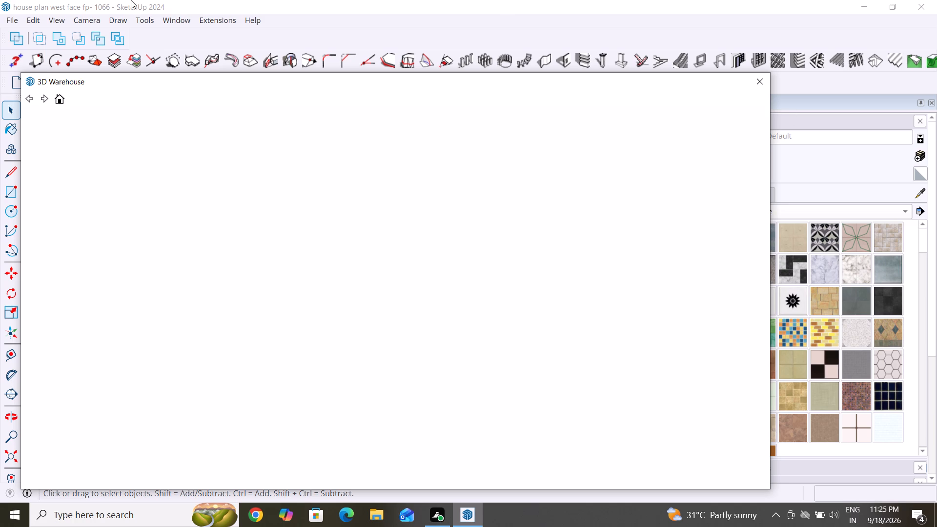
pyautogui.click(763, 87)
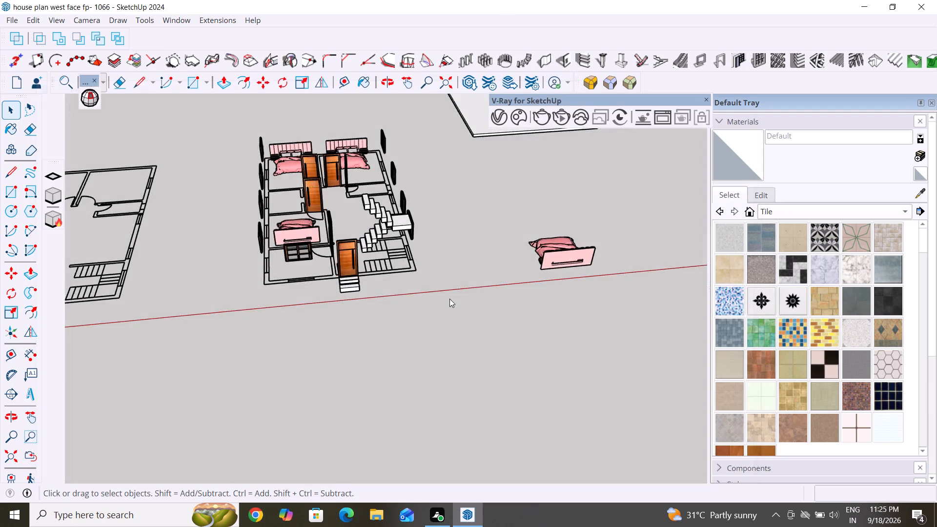
# Unhide all hidden geometry in the house model.
pyautogui.scroll(-3, 453, 310)
pyautogui.moveTo(407, 330); pyautogui.dragTo(526, 384, button='middle')
pyautogui.moveTo(460, 289); pyautogui.dragTo(385, 240, button='middle')
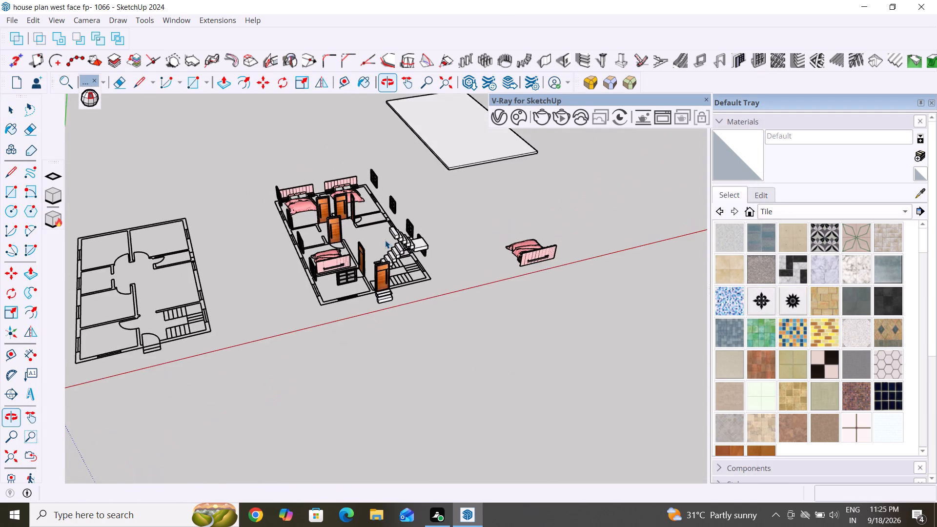
pyautogui.scroll(3, 476, 204)
pyautogui.moveTo(484, 256); pyautogui.dragTo(265, 277, button='middle')
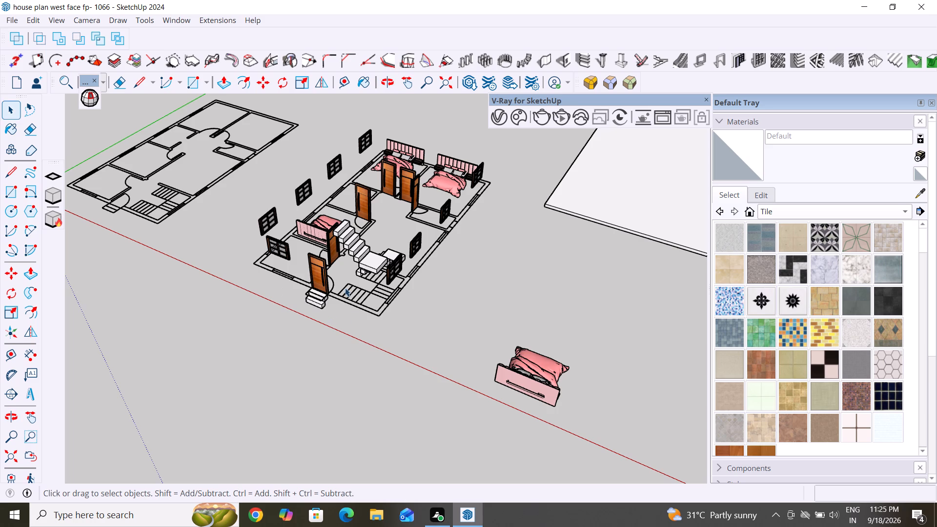
pyautogui.click(13, 22)
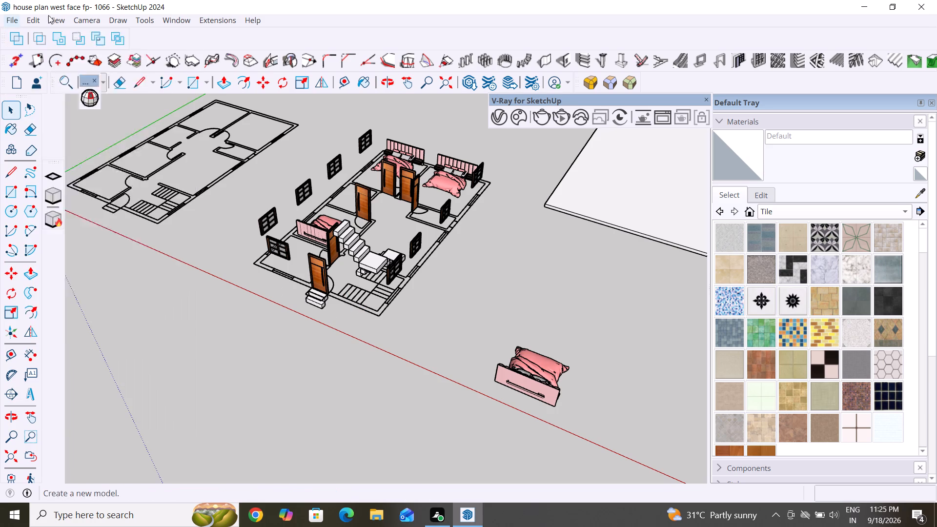
pyautogui.click(59, 219)
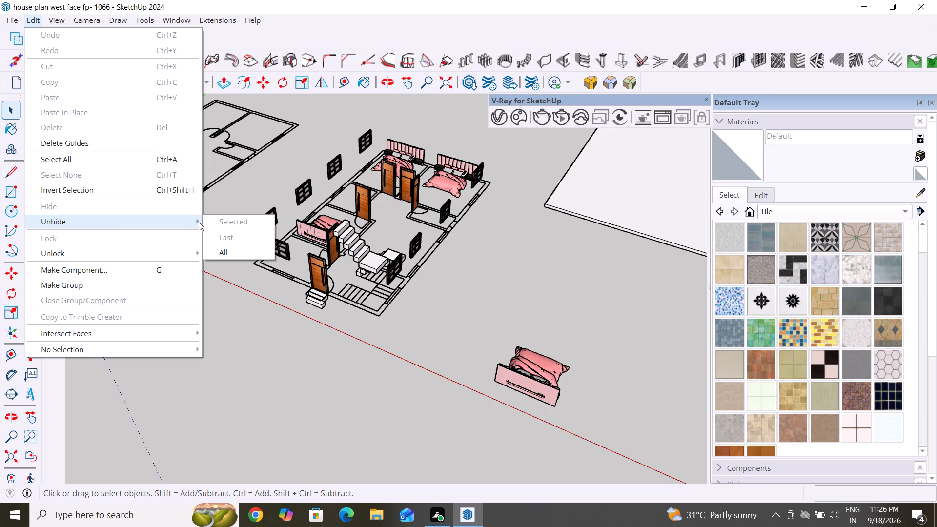
pyautogui.click(228, 252)
# Examine the house from outside and above, checking the wall height against the staircase, doors and windows.
pyautogui.moveTo(278, 330); pyautogui.dragTo(312, 387, button='middle')
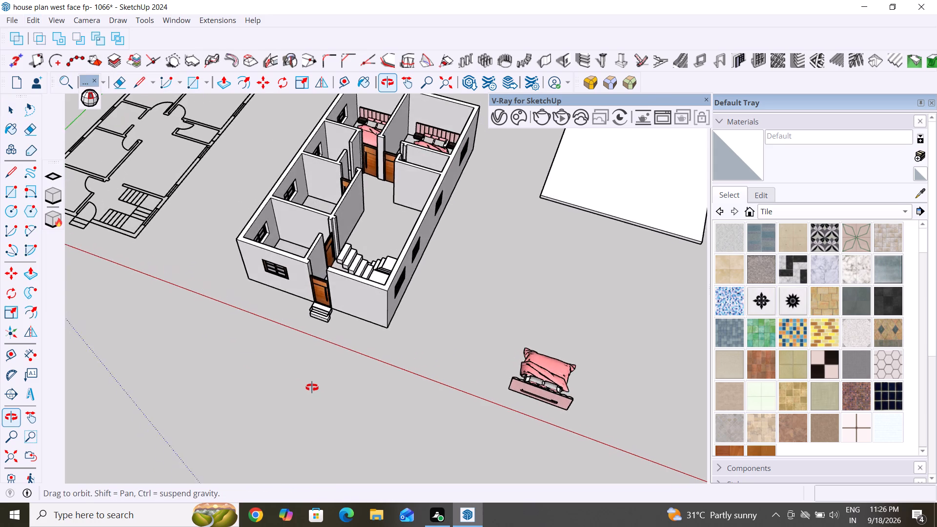
pyautogui.moveTo(312, 387); pyautogui.dragTo(399, 274, button='middle')
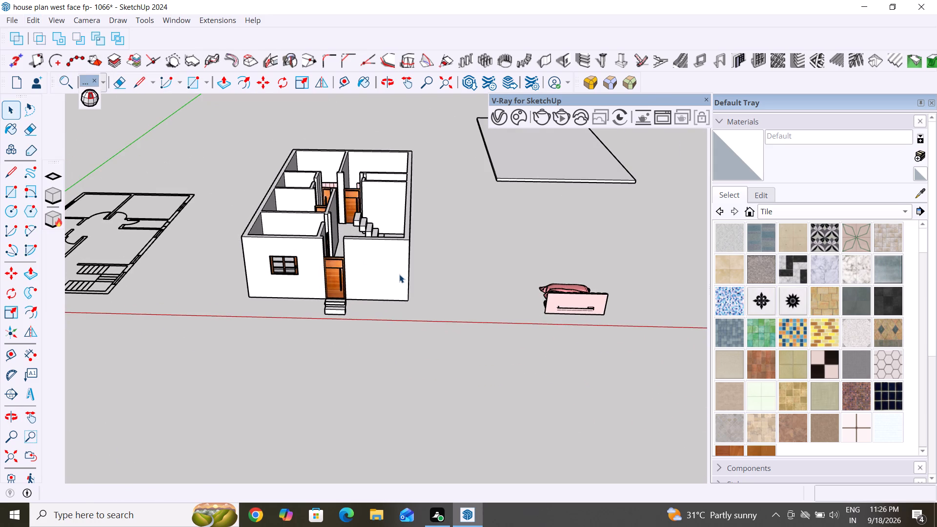
pyautogui.moveTo(483, 347); pyautogui.dragTo(489, 364, button='middle')
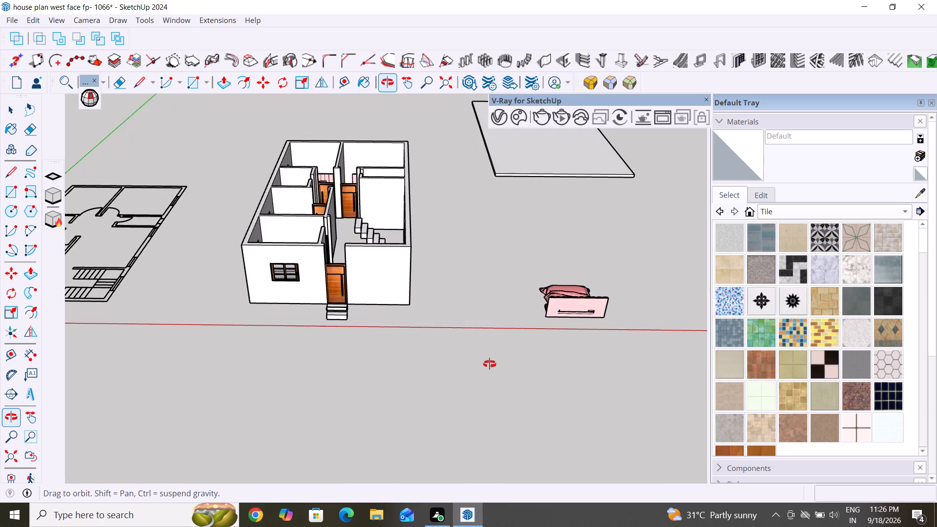
pyautogui.moveTo(489, 364); pyautogui.dragTo(372, 366, button='middle')
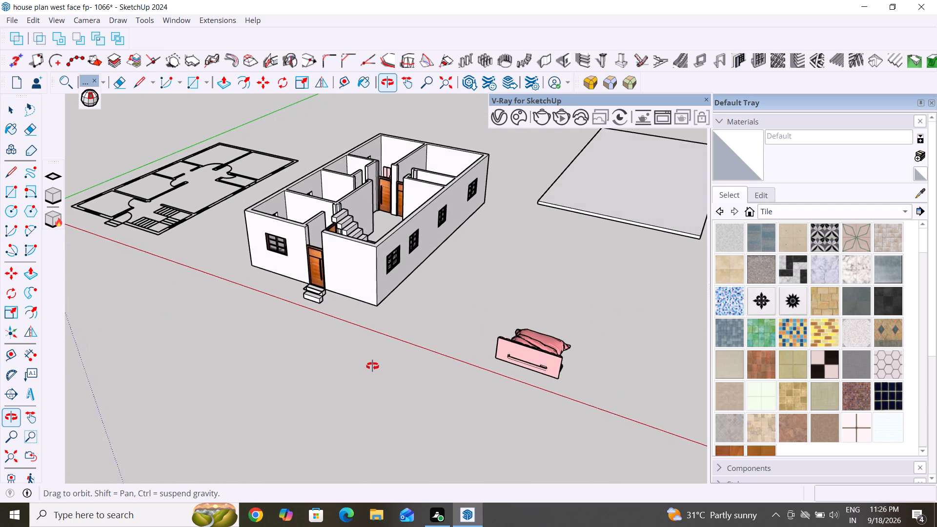
pyautogui.moveTo(372, 366); pyautogui.dragTo(388, 370, button='middle')
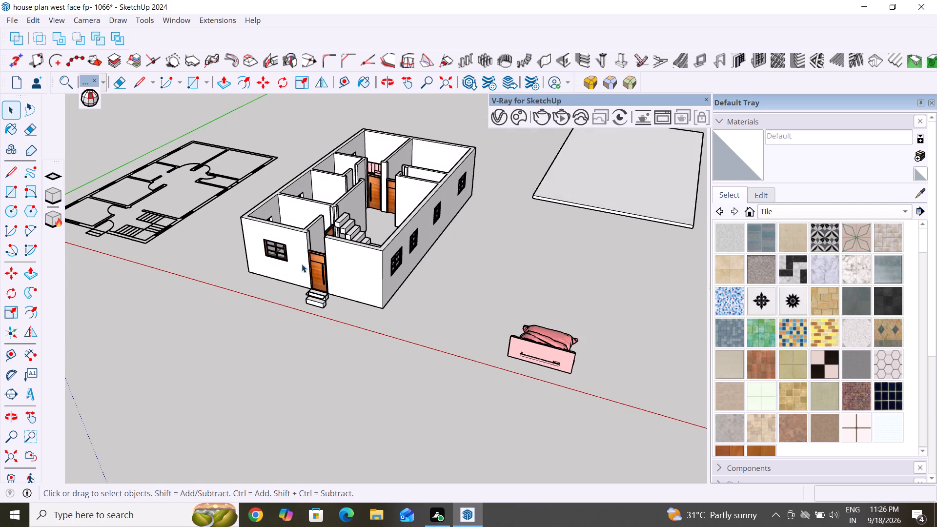
pyautogui.moveTo(305, 255); pyautogui.dragTo(419, 205, button='middle')
pyautogui.scroll(3, 380, 272)
pyautogui.moveTo(390, 249); pyautogui.dragTo(404, 178, button='middle')
pyautogui.scroll(4, 364, 236)
pyautogui.moveTo(378, 209); pyautogui.dragTo(457, 238, button='middle')
pyautogui.scroll(3, 400, 194)
pyautogui.moveTo(404, 196); pyautogui.dragTo(347, 197, button='middle')
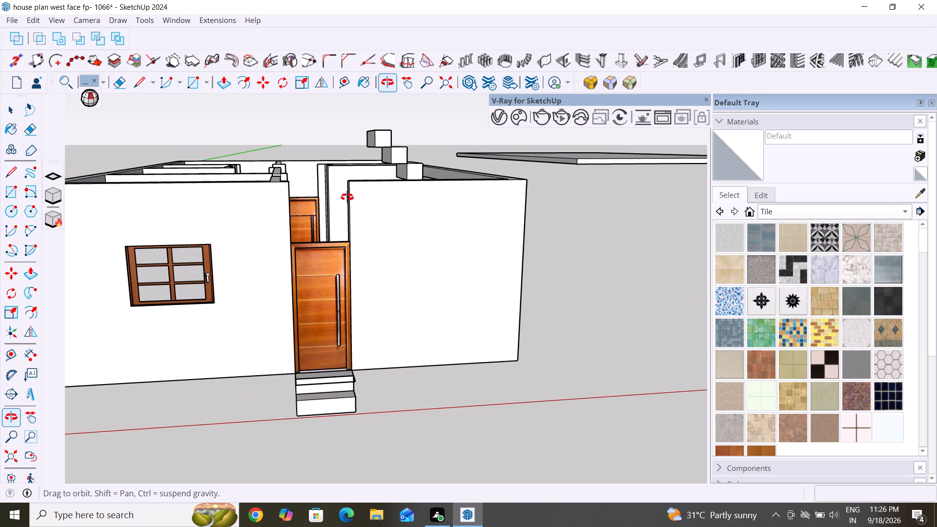
pyautogui.moveTo(347, 197); pyautogui.dragTo(209, 300, button='middle')
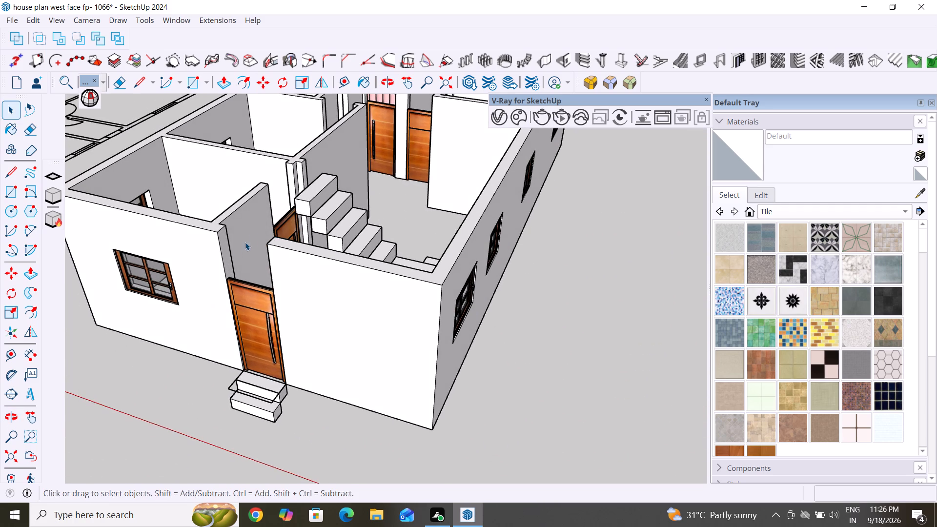
pyautogui.moveTo(271, 201); pyautogui.dragTo(365, 189, button='middle')
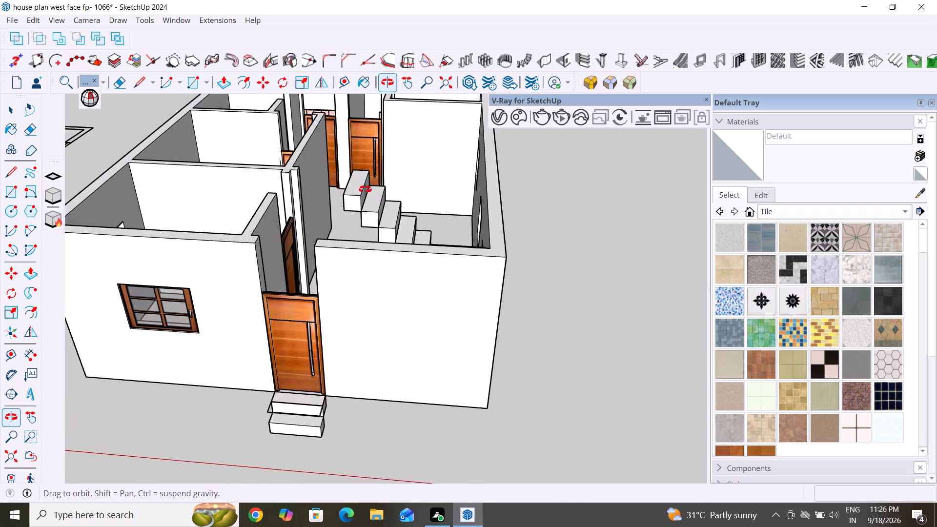
pyautogui.moveTo(365, 189); pyautogui.dragTo(101, 356, button='middle')
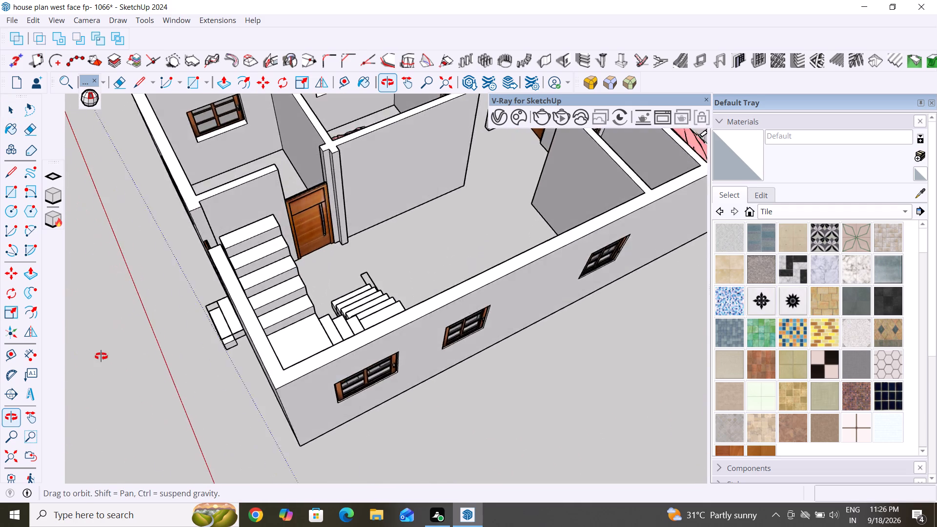
pyautogui.moveTo(101, 356); pyautogui.dragTo(0, 372, button='middle')
pyautogui.moveTo(429, 301); pyautogui.dragTo(159, 276, button='middle')
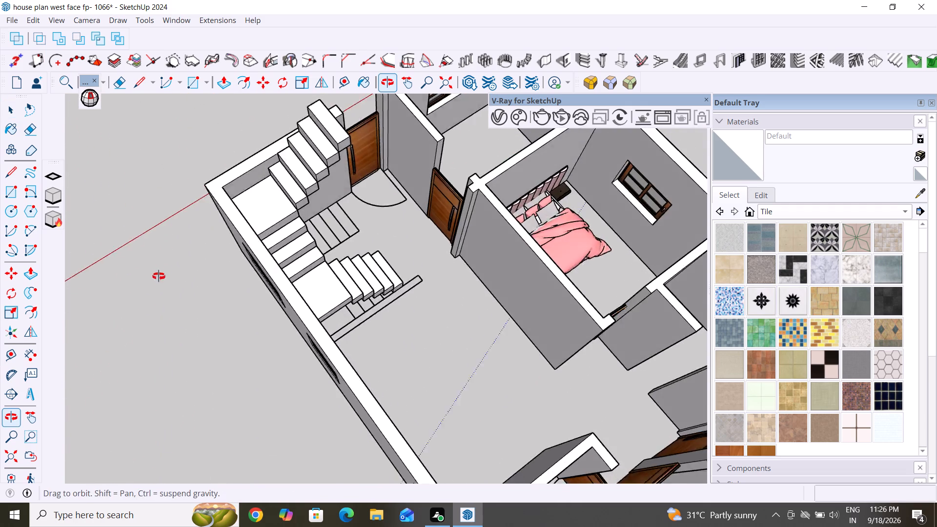
pyautogui.moveTo(159, 276); pyautogui.dragTo(125, 243, button='middle')
pyautogui.moveTo(507, 327); pyautogui.dragTo(258, 240, button='middle')
pyautogui.scroll(1, 420, 345)
pyautogui.moveTo(420, 346); pyautogui.dragTo(448, 336, button='middle')
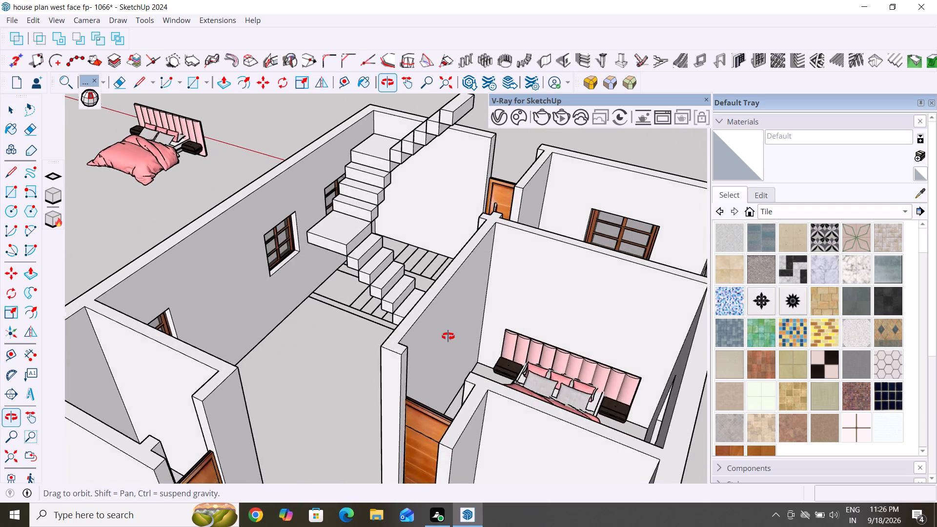
pyautogui.moveTo(448, 336); pyautogui.dragTo(509, 329, button='middle')
pyautogui.scroll(2, 371, 299)
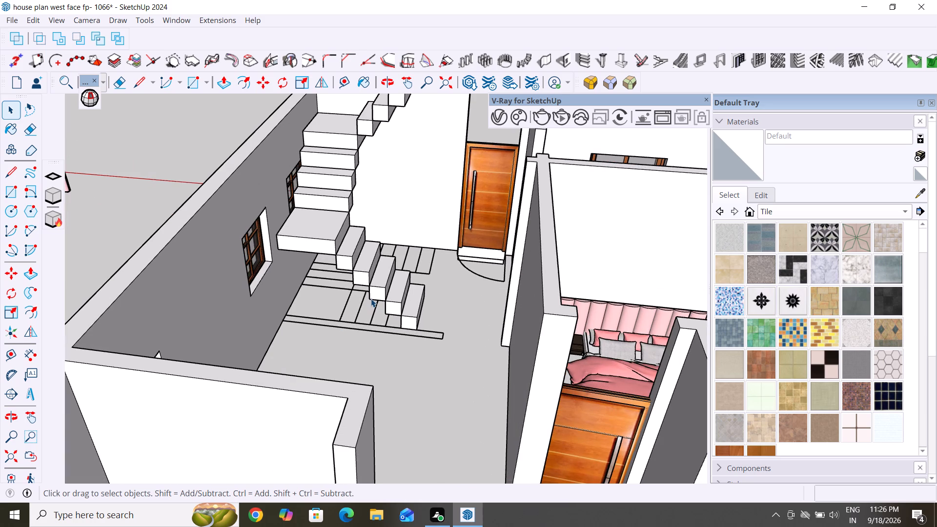
pyautogui.scroll(-3, 371, 299)
pyautogui.moveTo(377, 309); pyautogui.dragTo(427, 326, button='middle')
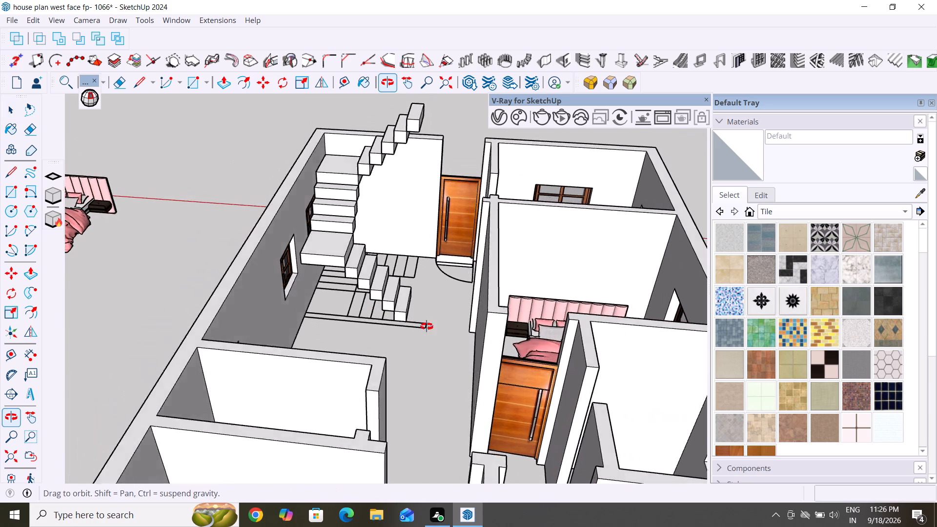
pyautogui.moveTo(427, 326); pyautogui.dragTo(777, 280, button='middle')
pyautogui.moveTo(512, 308); pyautogui.dragTo(708, 305, button='middle')
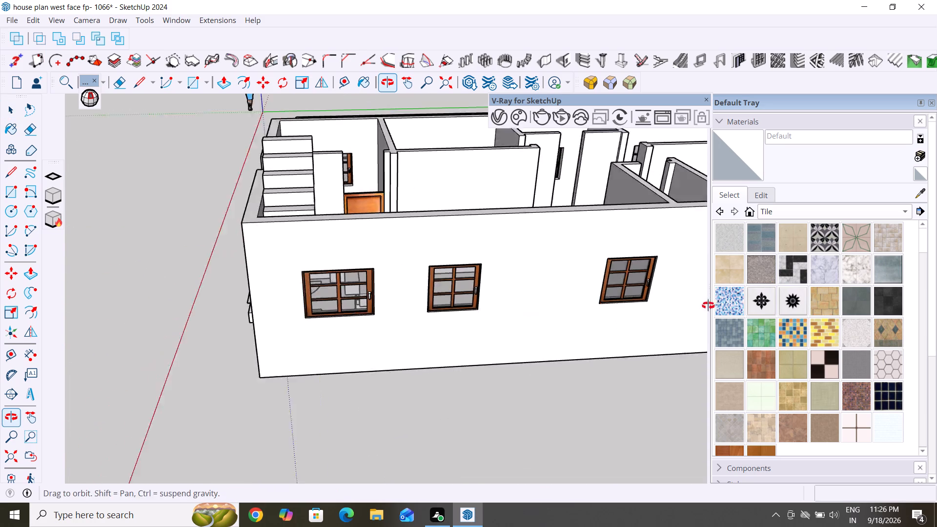
pyautogui.moveTo(708, 305); pyautogui.dragTo(733, 303, button='middle')
pyautogui.moveTo(407, 316); pyautogui.dragTo(597, 308, button='middle')
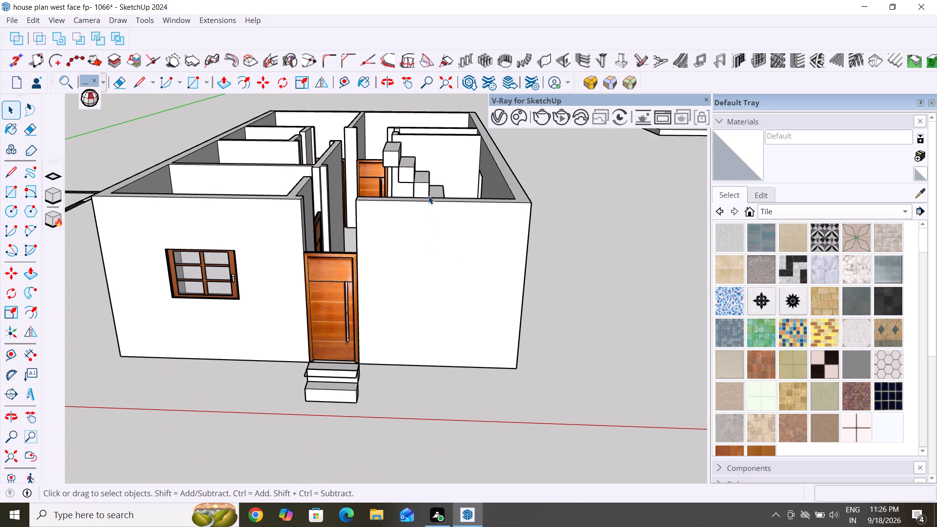
pyautogui.moveTo(368, 190); pyautogui.dragTo(385, 200, button='middle')
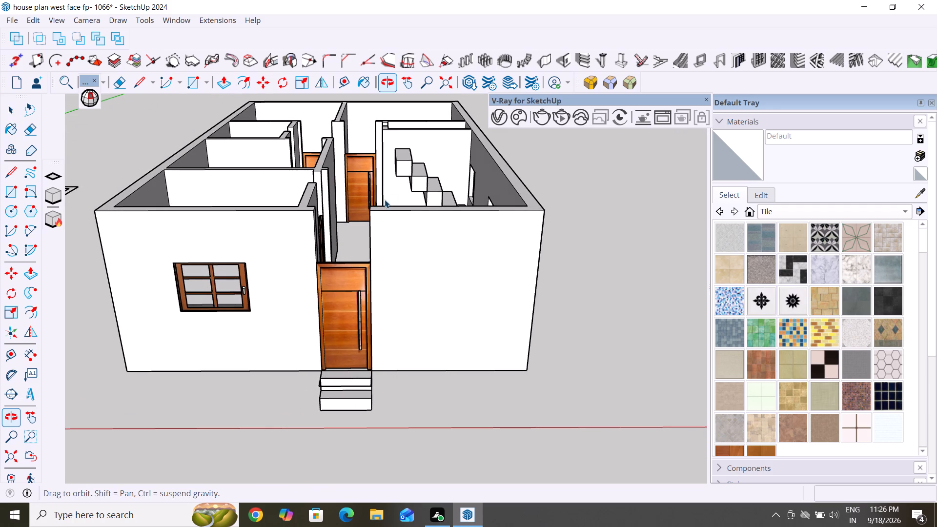
pyautogui.moveTo(398, 169); pyautogui.dragTo(413, 146, button='middle')
pyautogui.moveTo(432, 240); pyautogui.dragTo(440, 265, button='middle')
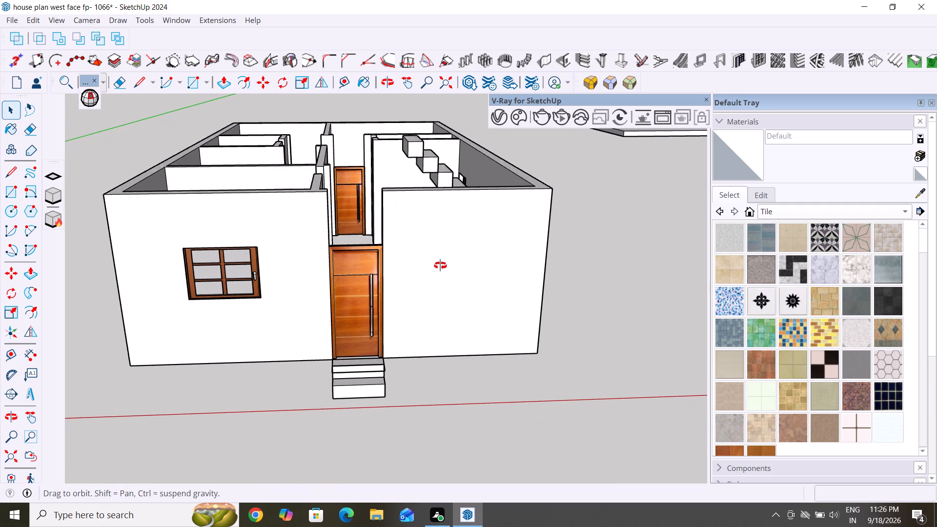
pyautogui.moveTo(440, 265); pyautogui.dragTo(445, 303, button='middle')
# Inside the wall group, push/pull the top face of the walls up 2' 6" to the level of the highest stair step.
pyautogui.click(451, 234)
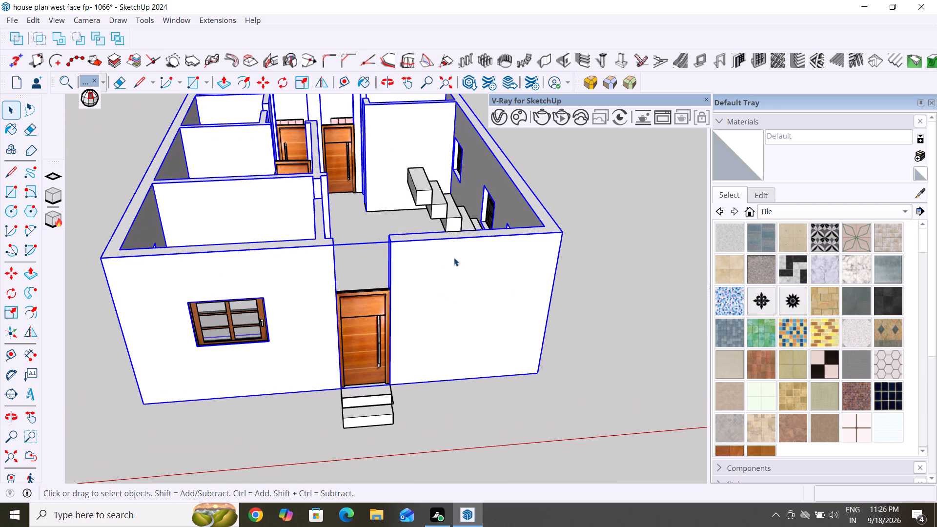
pyautogui.rightClick(454, 258)
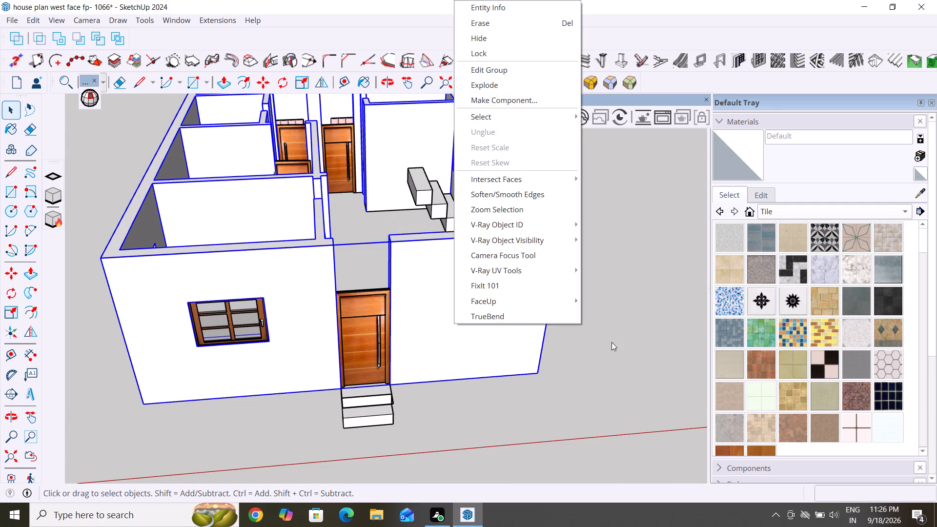
pyautogui.click(433, 326)
pyautogui.moveTo(449, 274); pyautogui.dragTo(449, 324, button='right')
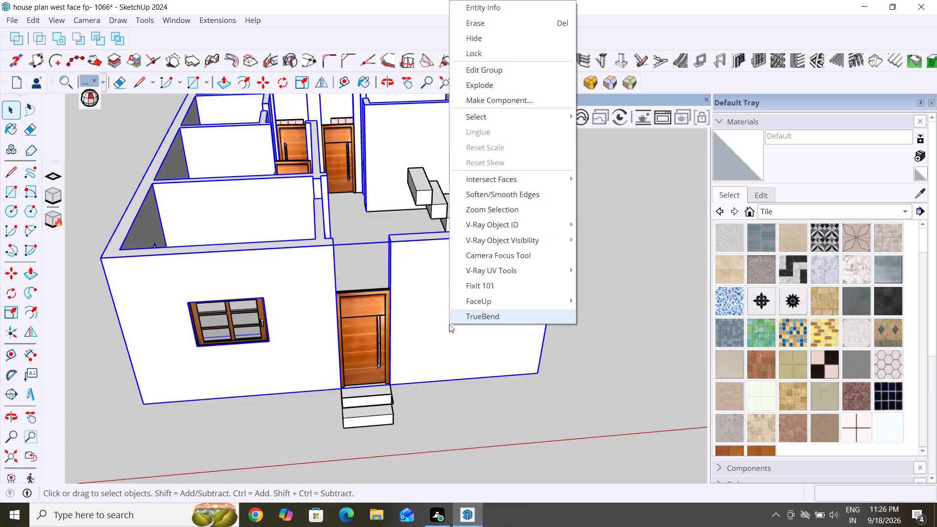
pyautogui.moveTo(449, 324); pyautogui.dragTo(449, 329, button='right')
pyautogui.click(437, 301)
pyautogui.moveTo(437, 300); pyautogui.dragTo(437, 345, button='middle')
pyautogui.tripleClick(448, 273)
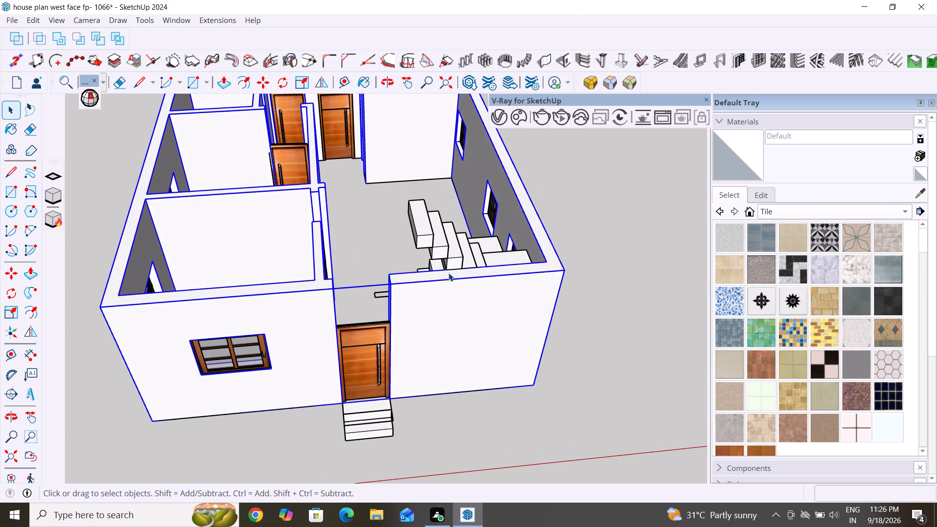
pyautogui.click(448, 273)
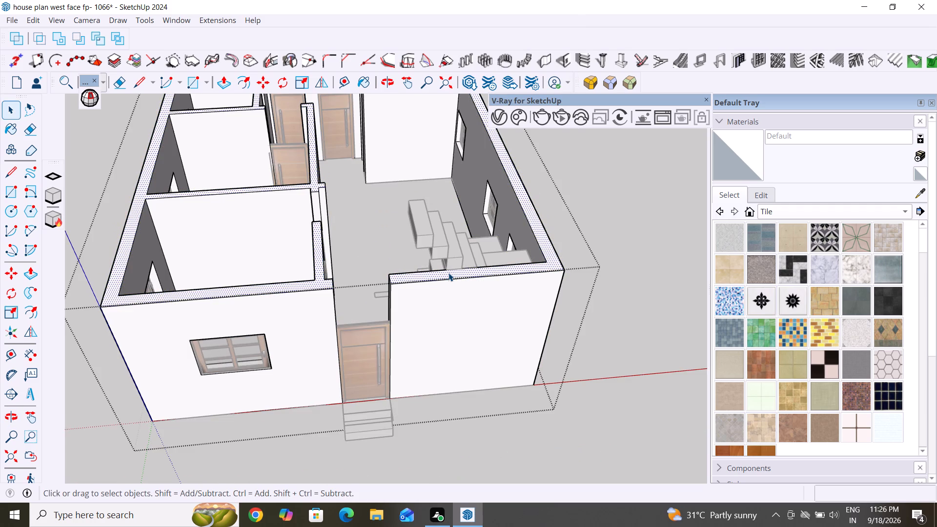
pyautogui.click(228, 81)
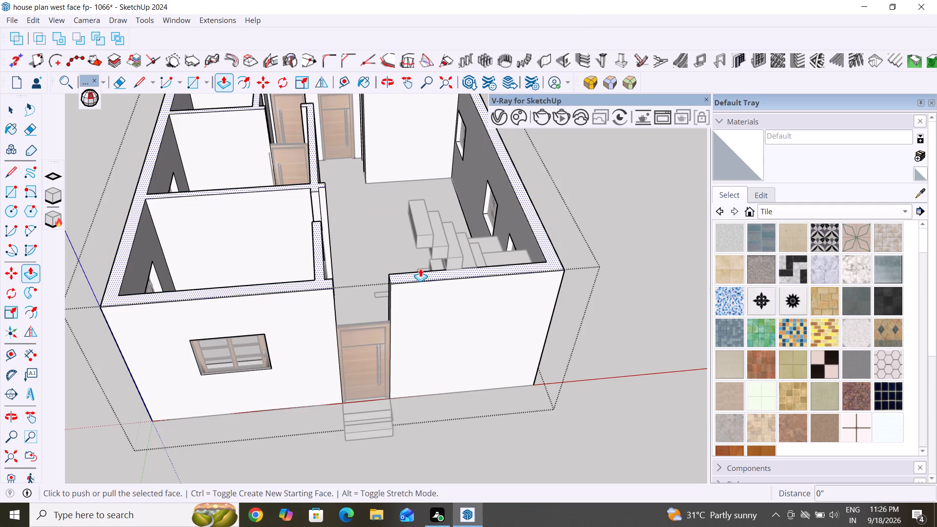
pyautogui.click(422, 270)
pyautogui.moveTo(417, 235); pyautogui.dragTo(689, 313, button='middle')
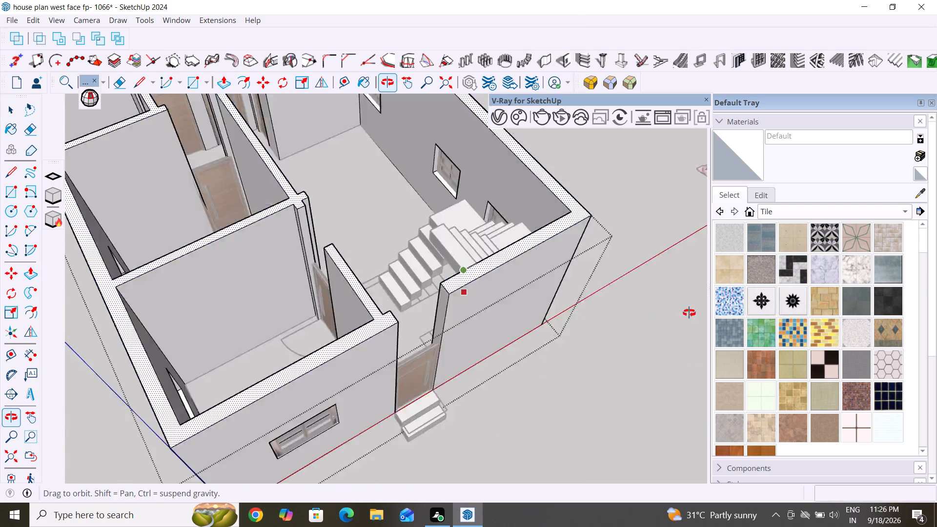
pyautogui.moveTo(689, 313); pyautogui.dragTo(701, 313, button='middle')
pyautogui.moveTo(481, 193); pyautogui.dragTo(722, 222, button='middle')
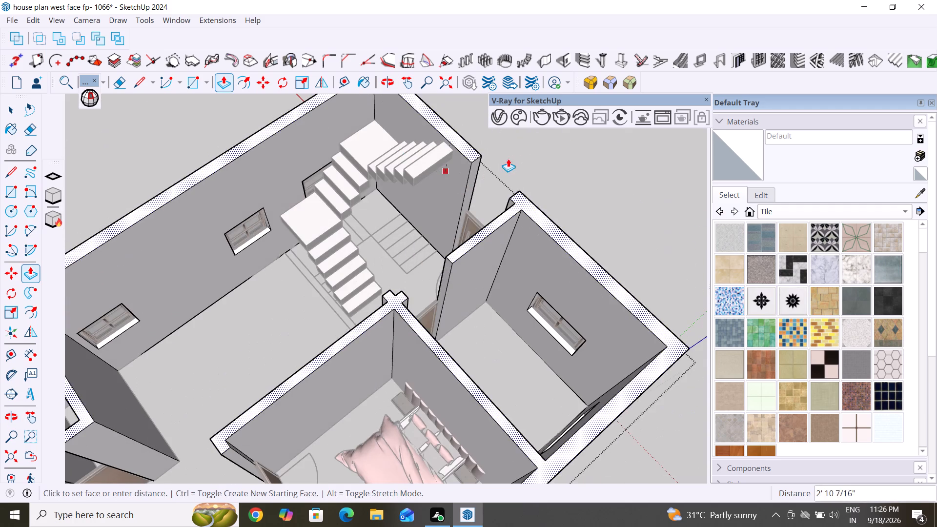
pyautogui.click(452, 149)
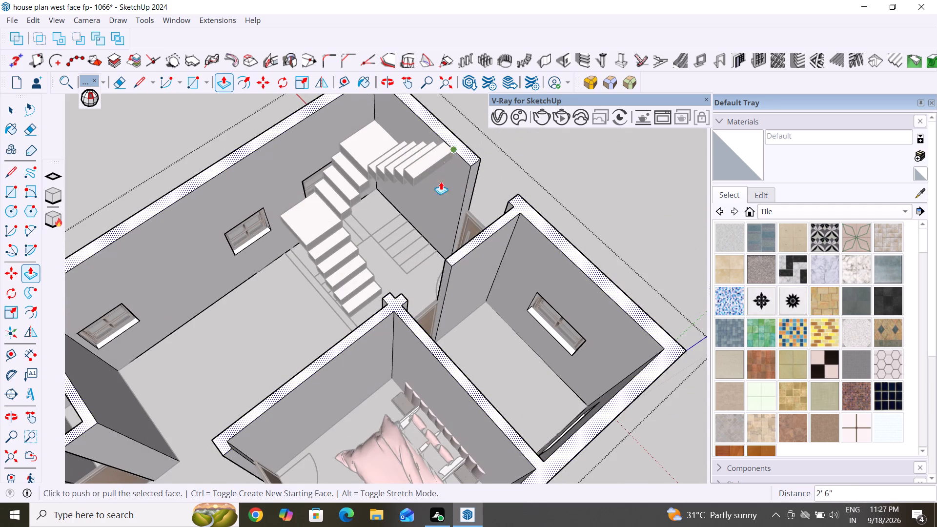
pyautogui.scroll(-5, 459, 272)
pyautogui.moveTo(537, 284); pyautogui.dragTo(134, 219, button='middle')
pyautogui.moveTo(446, 295); pyautogui.dragTo(243, 247, button='middle')
pyautogui.click(16, 109)
pyautogui.click(568, 314)
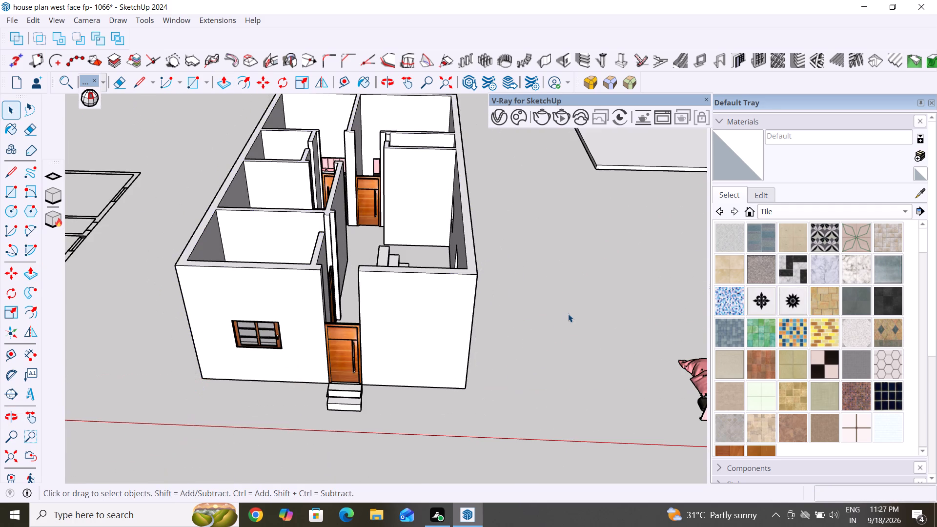
# Inspect the raised walls around the staircase and the open gap above the entrance door.
pyautogui.scroll(-3, 484, 312)
pyautogui.moveTo(508, 330); pyautogui.dragTo(259, 331, button='middle')
pyautogui.scroll(4, 357, 292)
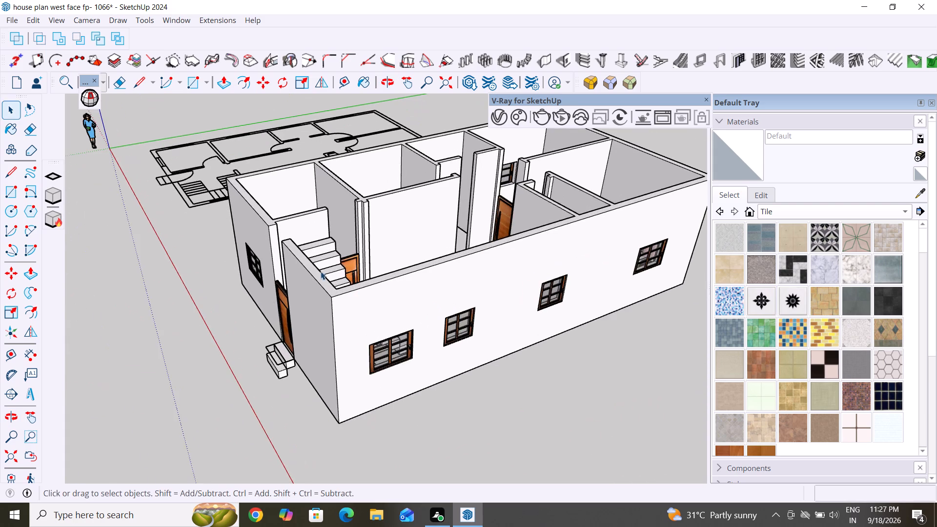
pyautogui.moveTo(321, 271); pyautogui.dragTo(139, 277, button='middle')
pyautogui.scroll(6, 289, 236)
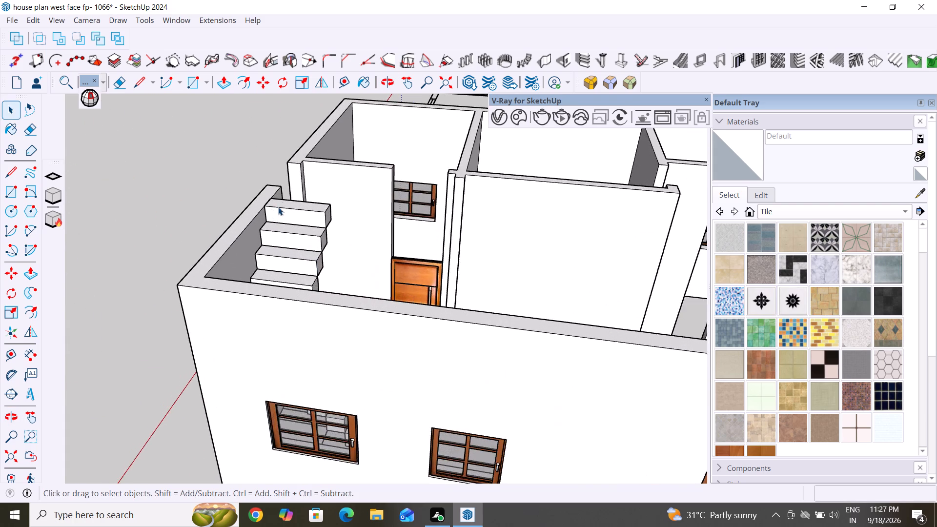
pyautogui.scroll(4, 282, 202)
pyautogui.moveTo(282, 201); pyautogui.dragTo(503, 234, button='middle')
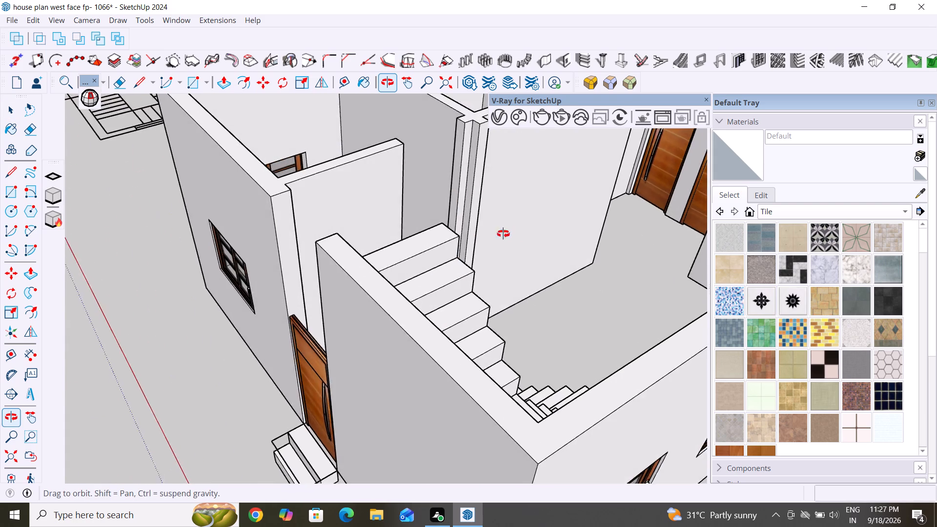
pyautogui.moveTo(503, 234); pyautogui.dragTo(528, 234, button='middle')
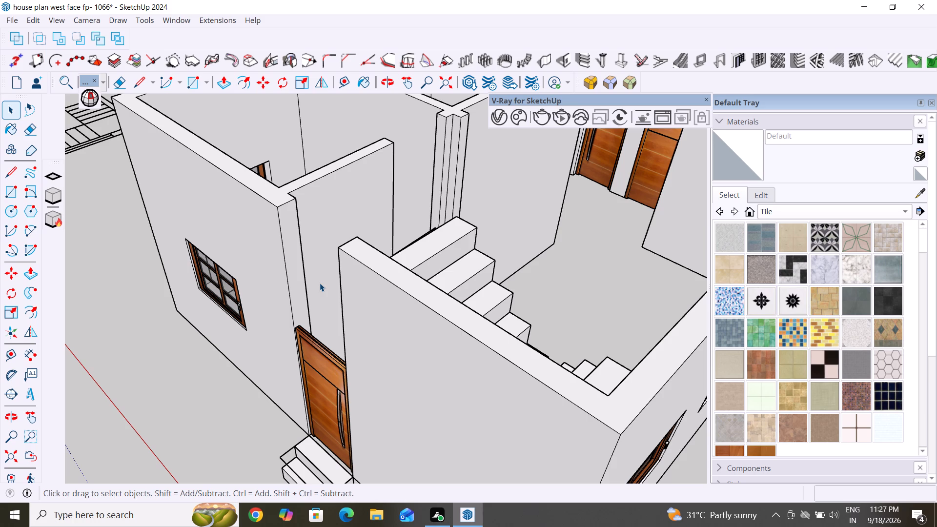
# Inspect the raised walls from above and from the front around the entrance door and staircase.
pyautogui.scroll(-3, 320, 283)
pyautogui.moveTo(309, 223); pyautogui.dragTo(322, 287, button='middle')
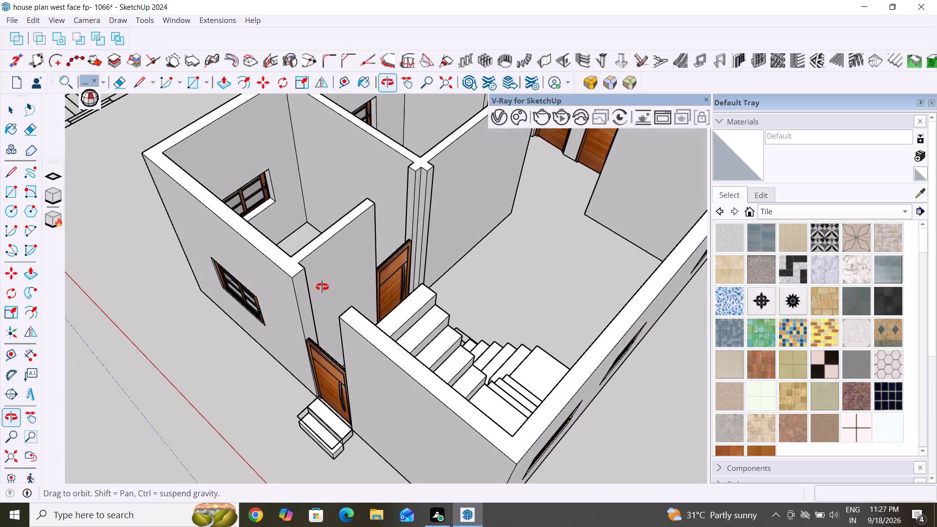
pyautogui.moveTo(322, 287); pyautogui.dragTo(389, 142, button='middle')
pyautogui.scroll(-5, 230, 211)
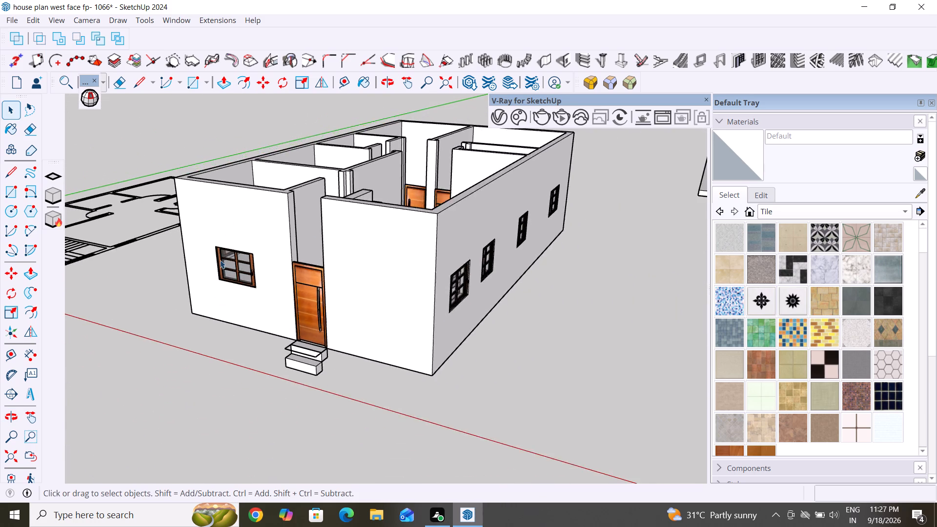
pyautogui.moveTo(225, 295); pyautogui.dragTo(336, 265, button='middle')
pyautogui.scroll(2, 343, 220)
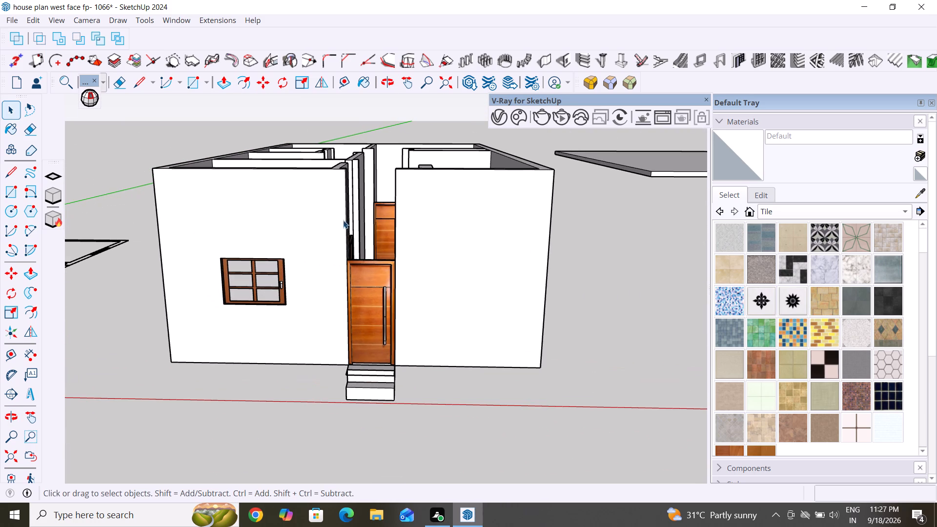
pyautogui.moveTo(527, 218); pyautogui.dragTo(366, 317, button='middle')
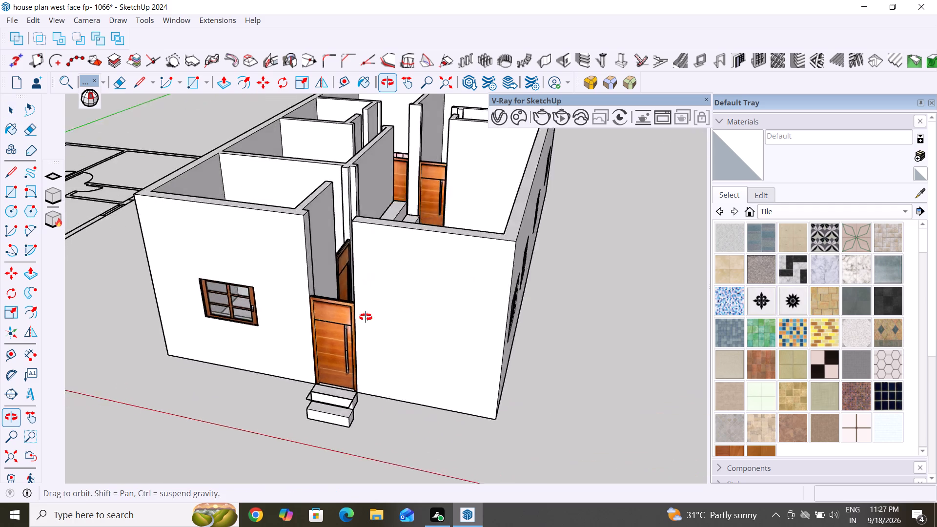
pyautogui.moveTo(366, 317); pyautogui.dragTo(420, 293, button='middle')
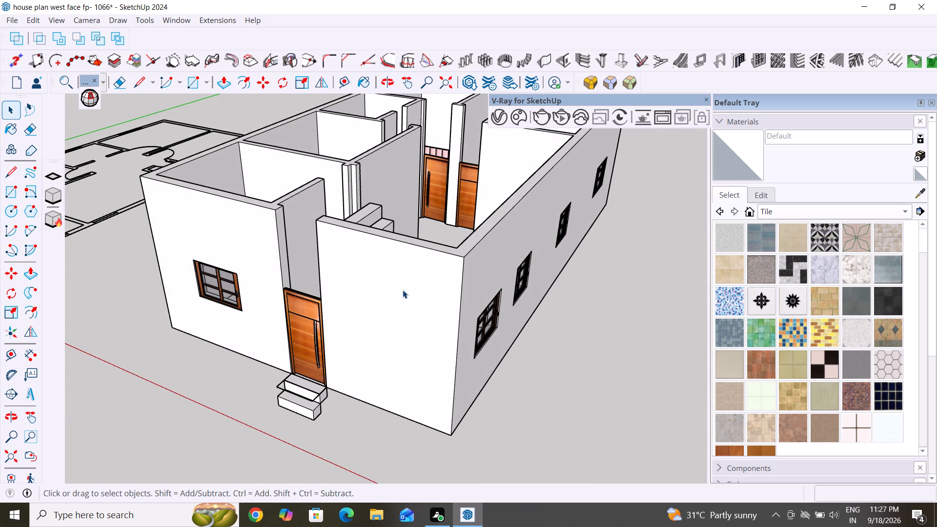
# Undo the last push/pull that raised the walls and exit the wall group.
pyautogui.hotkey('ctrl', 'z')
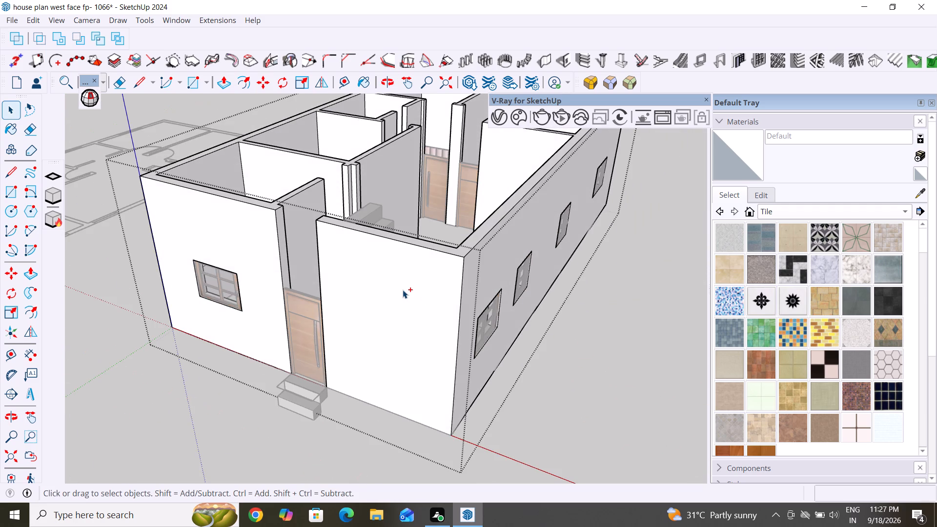
pyautogui.click(614, 350)
pyautogui.hotkey('ctrl', 'z')
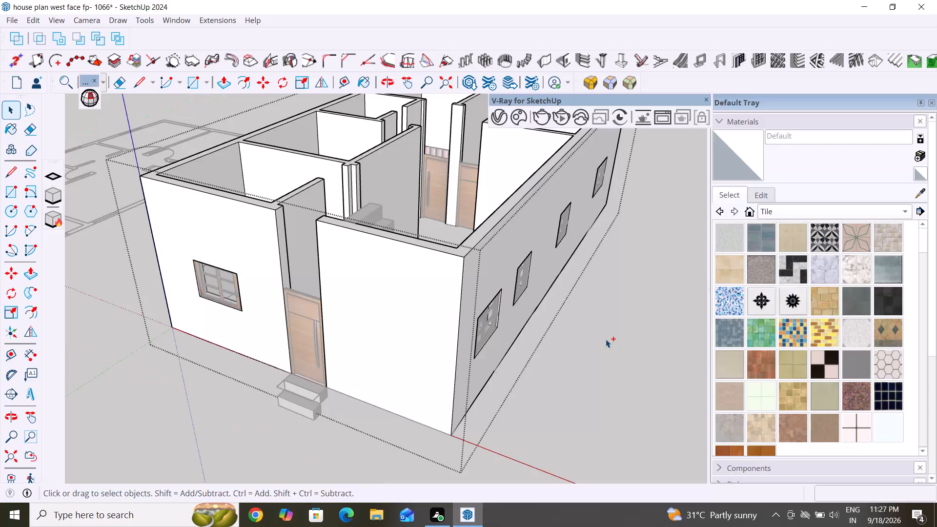
pyautogui.hotkey('ctrl', 'z')
pyautogui.click(568, 359)
# Examine the staircase from all sides, comparing its upper steps with the height of the surrounding walls.
pyautogui.moveTo(448, 322); pyautogui.dragTo(427, 377, button='middle')
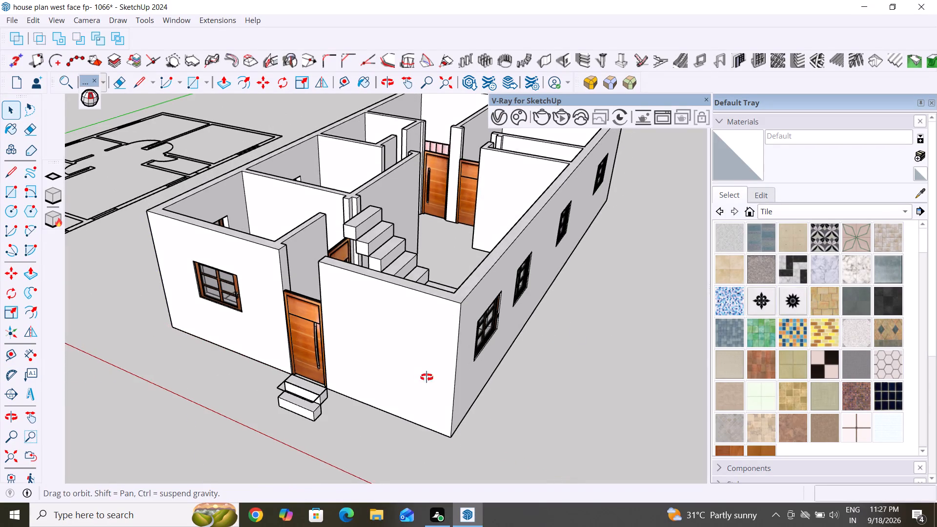
pyautogui.moveTo(427, 377); pyautogui.dragTo(129, 394, button='middle')
pyautogui.moveTo(357, 307); pyautogui.dragTo(0, 227, button='middle')
pyautogui.moveTo(300, 261); pyautogui.dragTo(281, 259, button='middle')
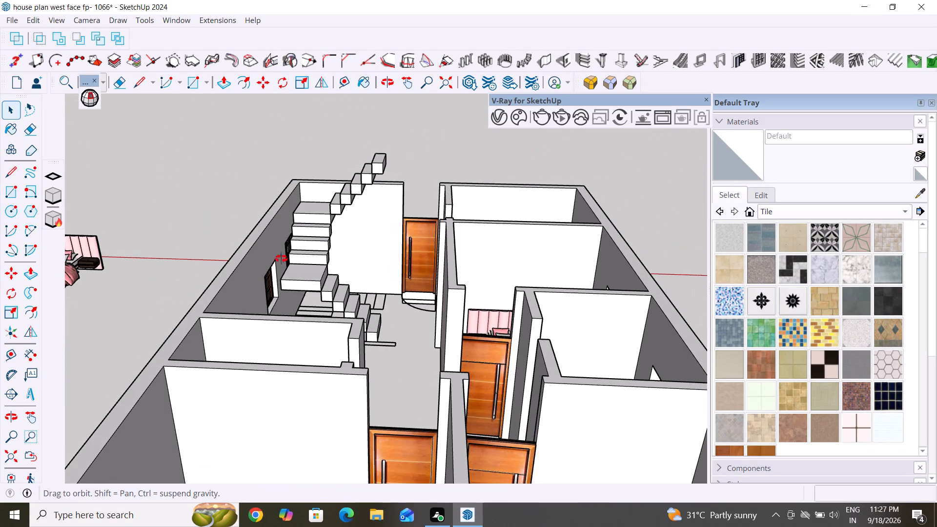
pyautogui.moveTo(281, 259); pyautogui.dragTo(270, 256, button='middle')
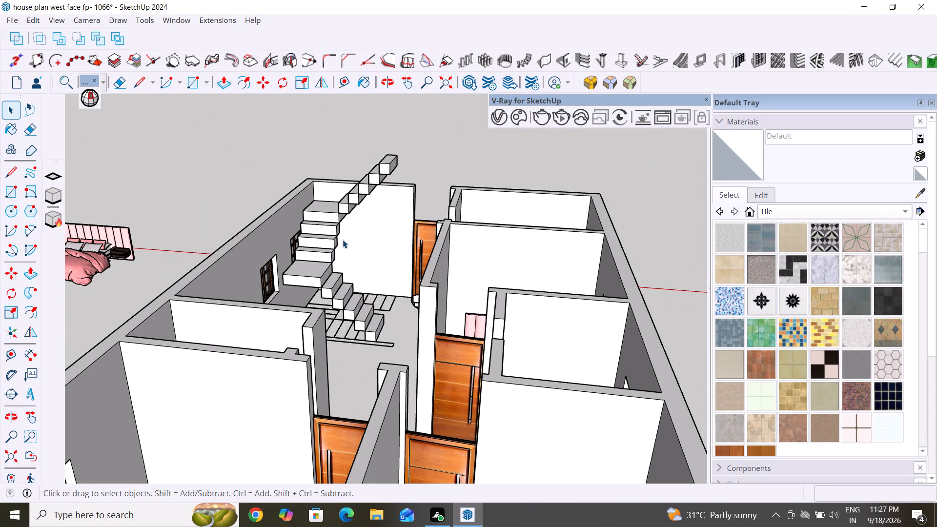
pyautogui.moveTo(371, 238); pyautogui.dragTo(587, 263, button='middle')
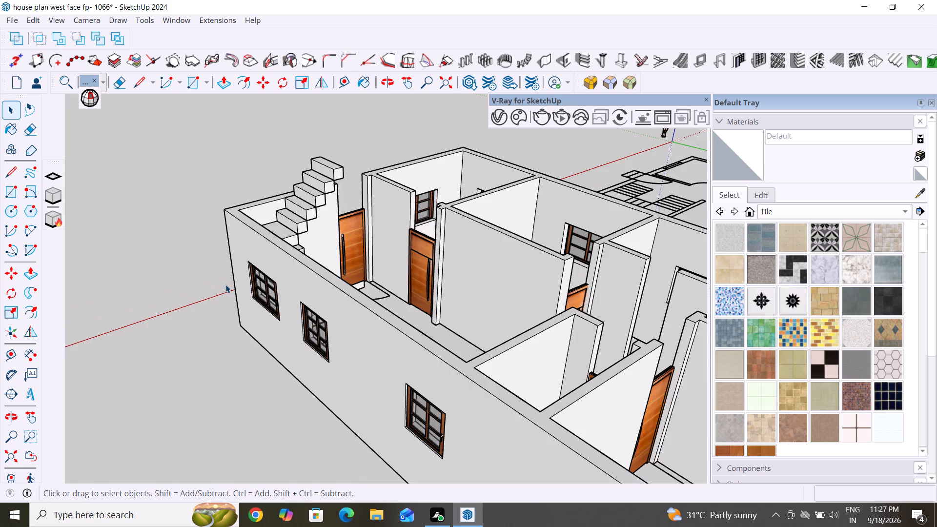
pyautogui.moveTo(276, 300); pyautogui.dragTo(630, 298, button='middle')
pyautogui.moveTo(338, 316); pyautogui.dragTo(649, 469, button='middle')
pyautogui.moveTo(413, 366); pyautogui.dragTo(419, 373, button='middle')
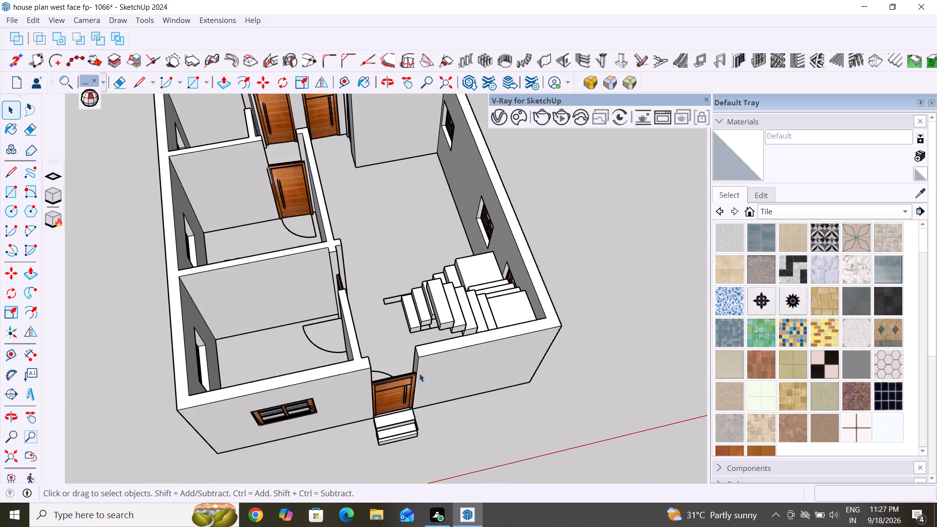
pyautogui.moveTo(419, 373); pyautogui.dragTo(664, 396, button='middle')
pyautogui.moveTo(411, 322); pyautogui.dragTo(692, 299, button='middle')
pyautogui.moveTo(231, 309); pyautogui.dragTo(542, 259, button='middle')
pyautogui.scroll(1, 346, 284)
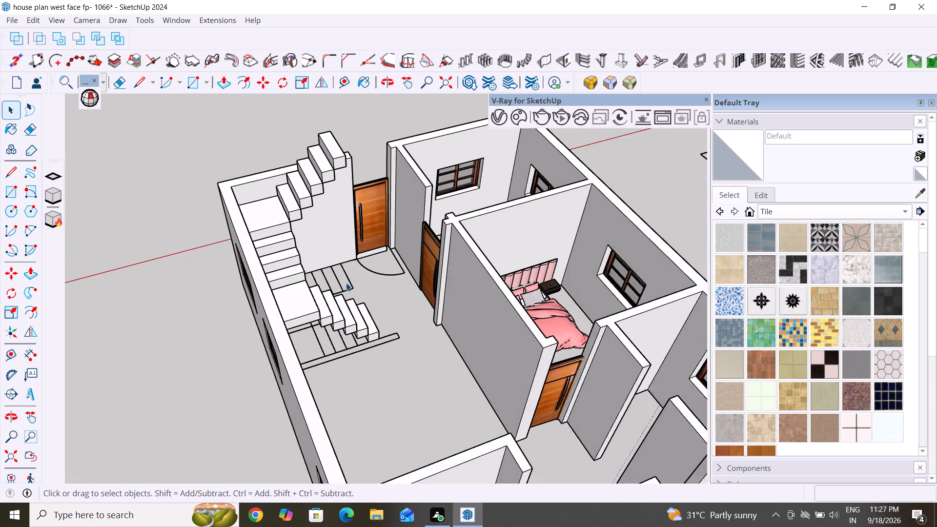
# Delete the two highest steps of the upper stair flight.
pyautogui.scroll(2, 346, 283)
pyautogui.moveTo(385, 294); pyautogui.dragTo(293, 261, button='middle')
pyautogui.click(365, 117)
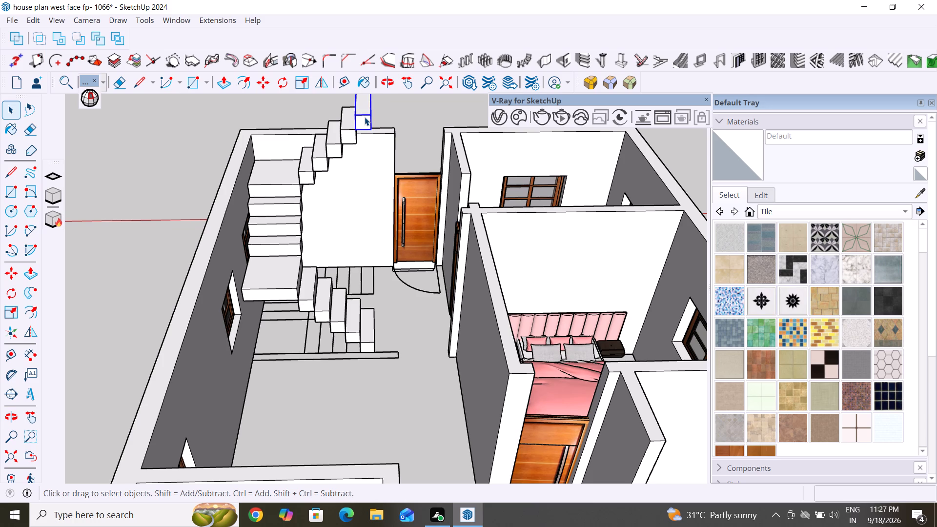
pyautogui.press('Delete')
pyautogui.click(352, 133)
pyautogui.press('Delete')
# Delete the topmost remaining stair step that projects above the front wall.
pyautogui.moveTo(383, 191); pyautogui.dragTo(221, 195, button='middle')
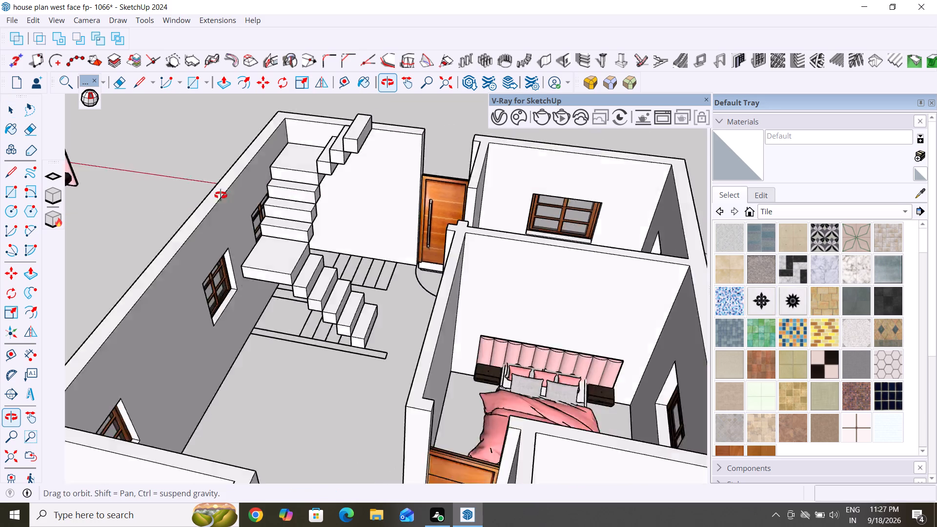
pyautogui.moveTo(221, 195); pyautogui.dragTo(165, 195, button='middle')
pyautogui.moveTo(405, 184); pyautogui.dragTo(31, 179, button='middle')
pyautogui.scroll(1, 497, 199)
pyautogui.moveTo(497, 199); pyautogui.dragTo(178, 299, button='middle')
pyautogui.moveTo(351, 293); pyautogui.dragTo(273, 236, button='middle')
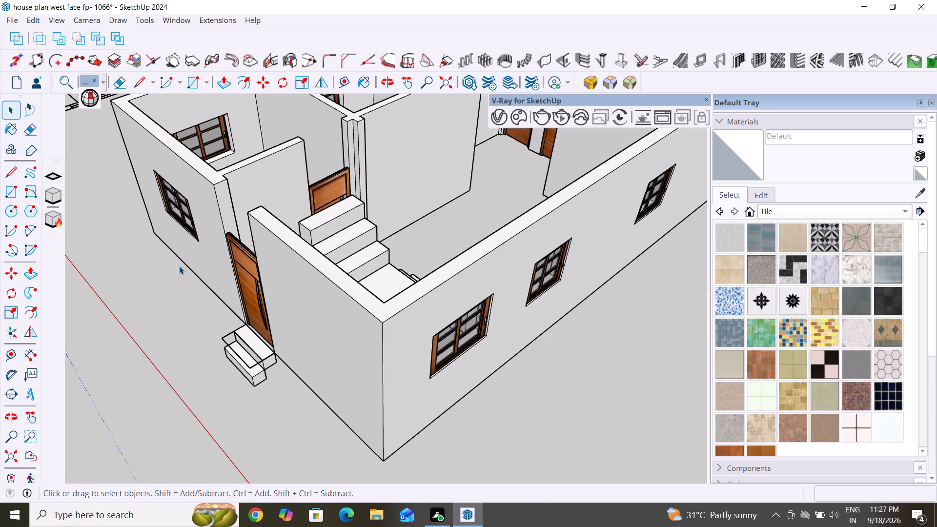
pyautogui.moveTo(259, 318); pyautogui.dragTo(365, 247, button='middle')
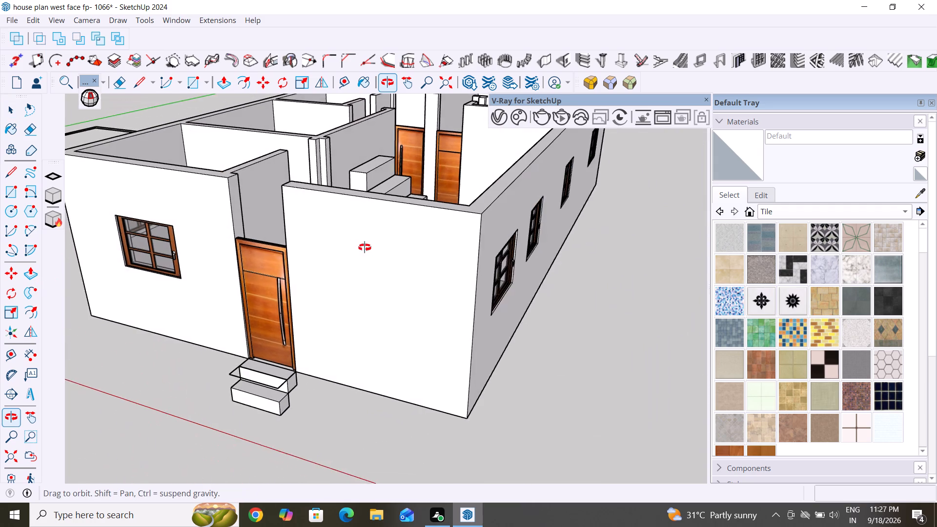
pyautogui.moveTo(365, 247); pyautogui.dragTo(365, 247, button='middle')
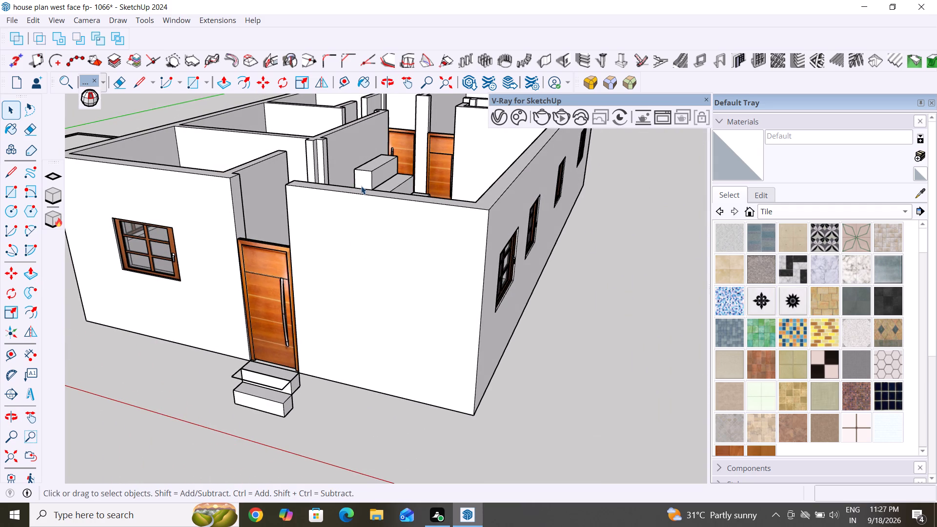
pyautogui.click(367, 182)
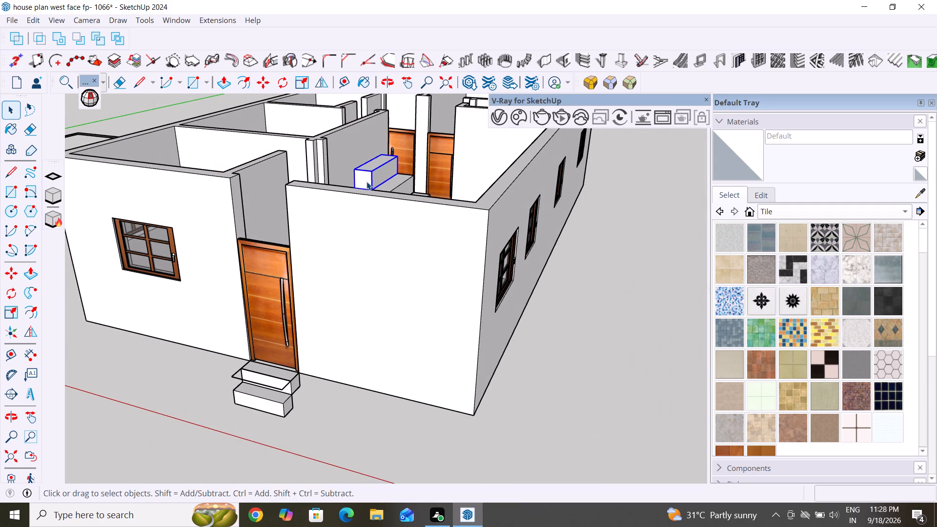
pyautogui.press('Delete')
# Draw a 42' by 24' rectangle over the tops of the outer walls, from a rear corner to the diagonally opposite front corner.
pyautogui.moveTo(356, 247); pyautogui.dragTo(413, 346, button='middle')
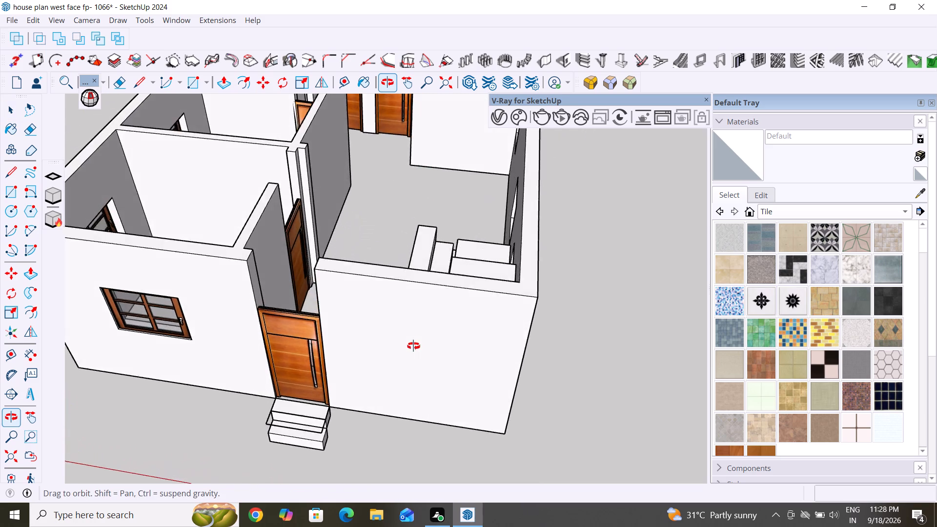
pyautogui.moveTo(413, 346); pyautogui.dragTo(157, 313, button='middle')
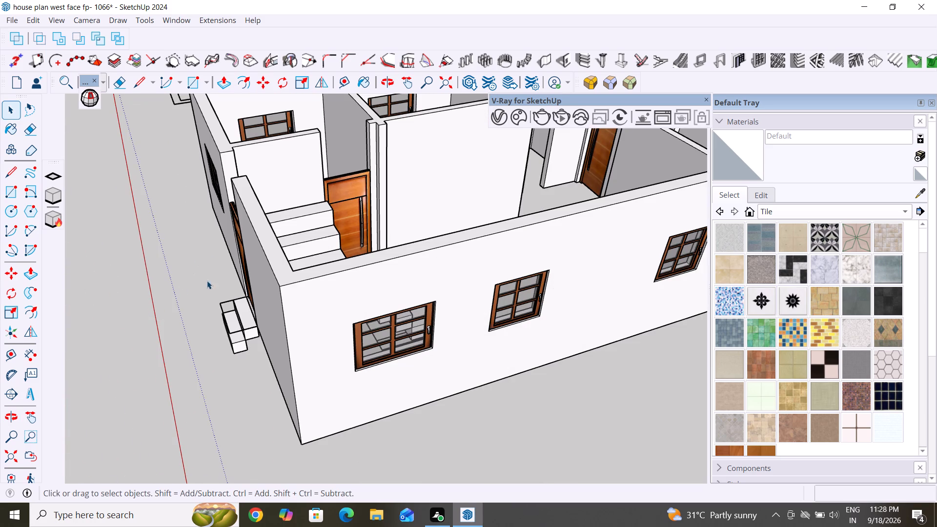
pyautogui.moveTo(232, 302); pyautogui.dragTo(395, 330, button='middle')
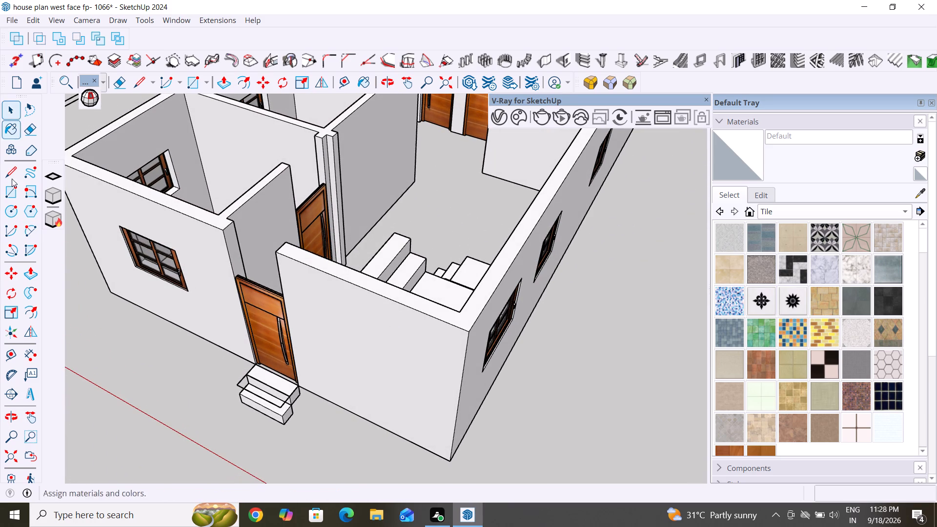
pyautogui.click(17, 192)
pyautogui.scroll(-6, 503, 324)
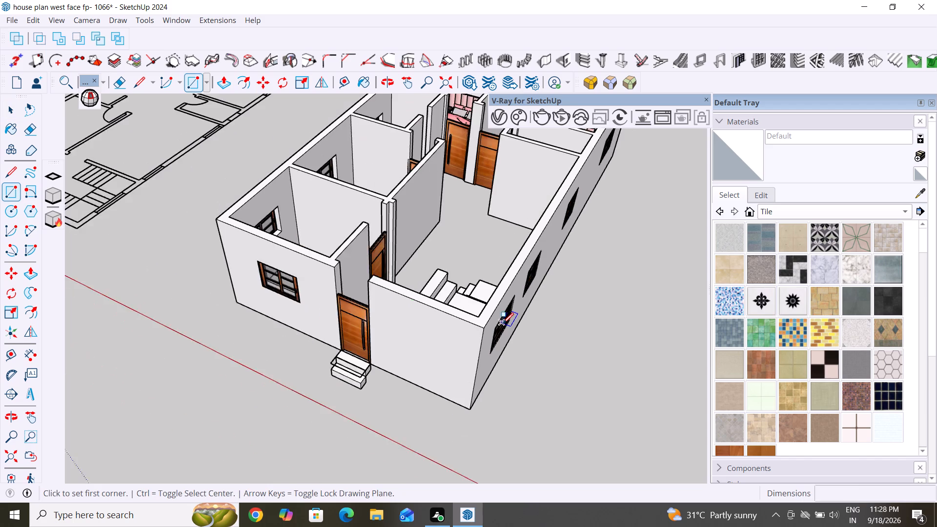
pyautogui.scroll(-6, 503, 324)
pyautogui.scroll(-5, 154, 343)
pyautogui.moveTo(180, 367); pyautogui.dragTo(366, 396, button='middle')
pyautogui.scroll(5, 292, 262)
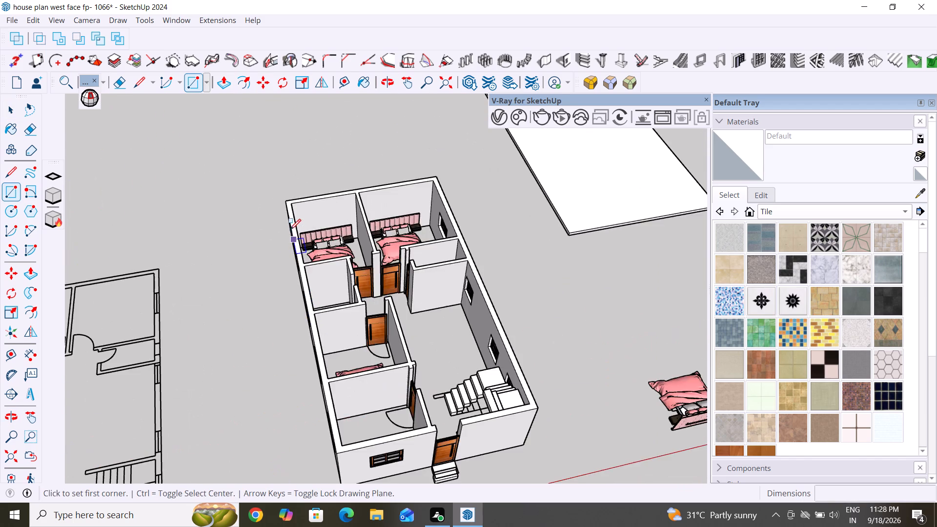
pyautogui.scroll(5, 305, 193)
pyautogui.click(273, 204)
pyautogui.scroll(-3, 273, 204)
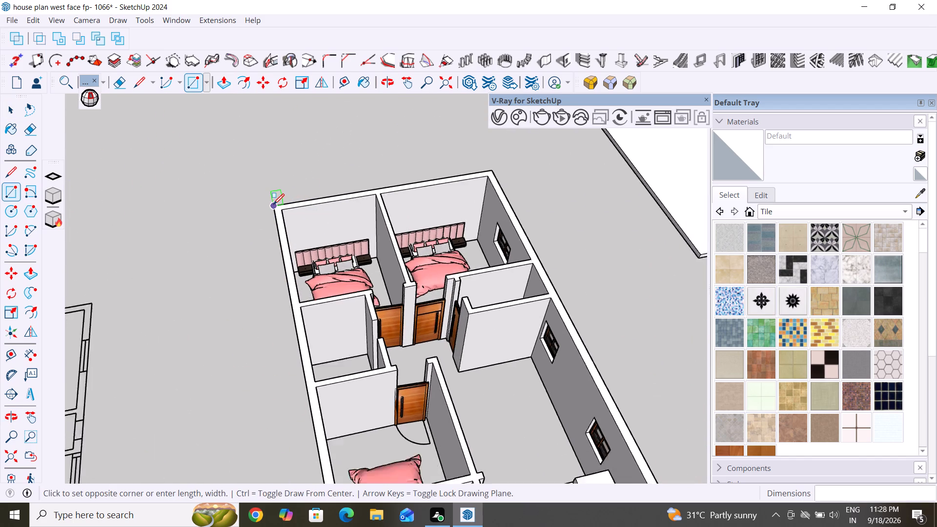
pyautogui.scroll(-2, 273, 204)
pyautogui.moveTo(414, 341); pyautogui.dragTo(290, 183, button='middle')
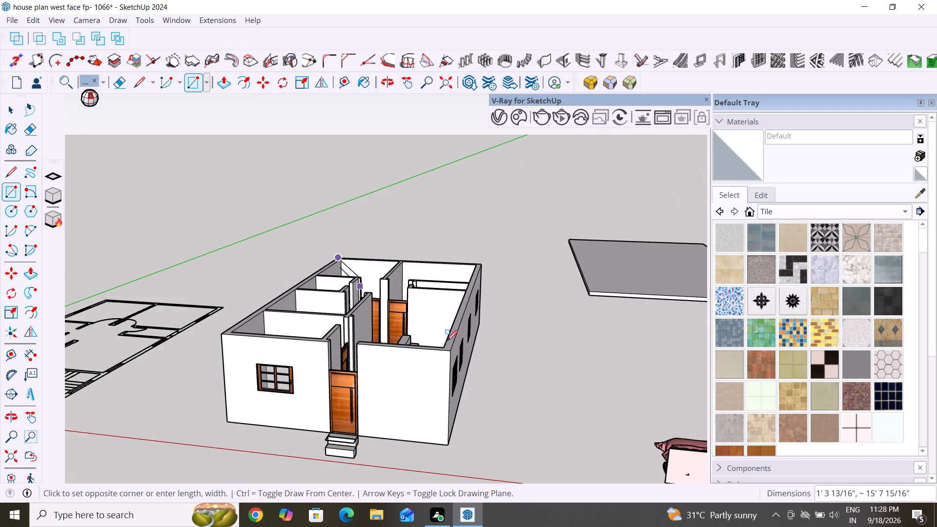
pyautogui.click(449, 351)
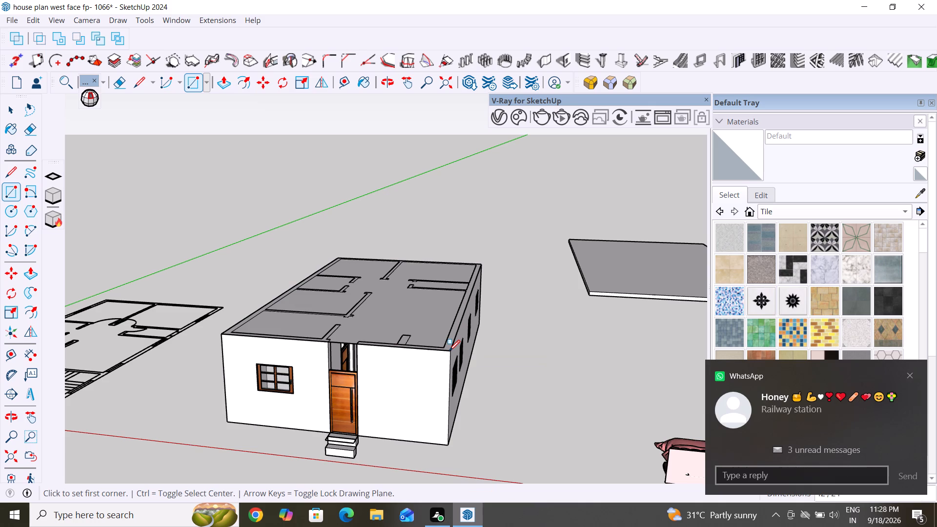
# Send the reply "what" to the incoming WhatsApp message notification.
pyautogui.click(791, 472)
pyautogui.write('what')
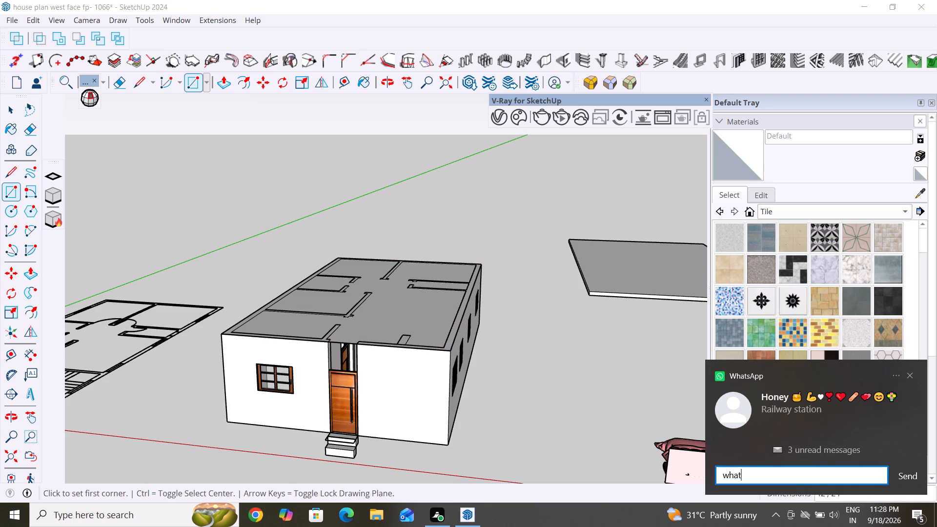
pyautogui.click(908, 475)
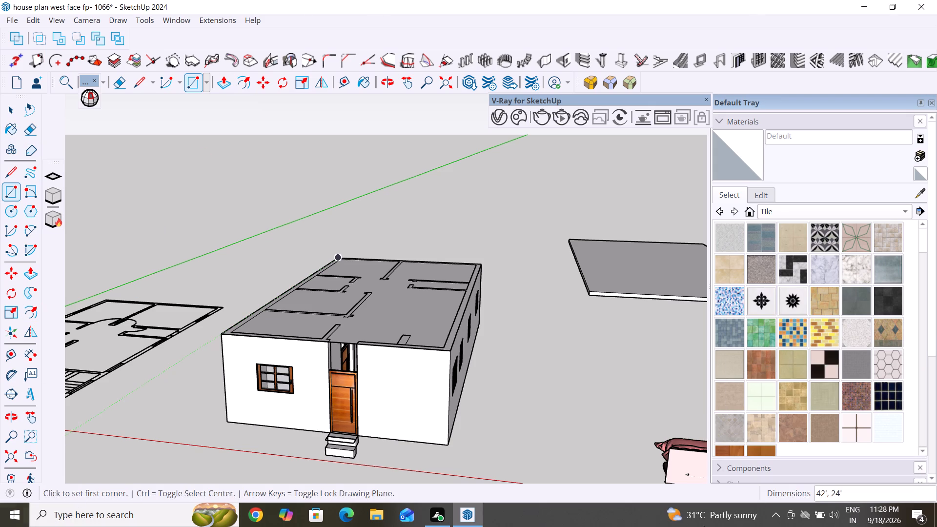
# Push/pull the new rectangular face on top of the walls up 6" to form the roof slab.
pyautogui.click(11, 110)
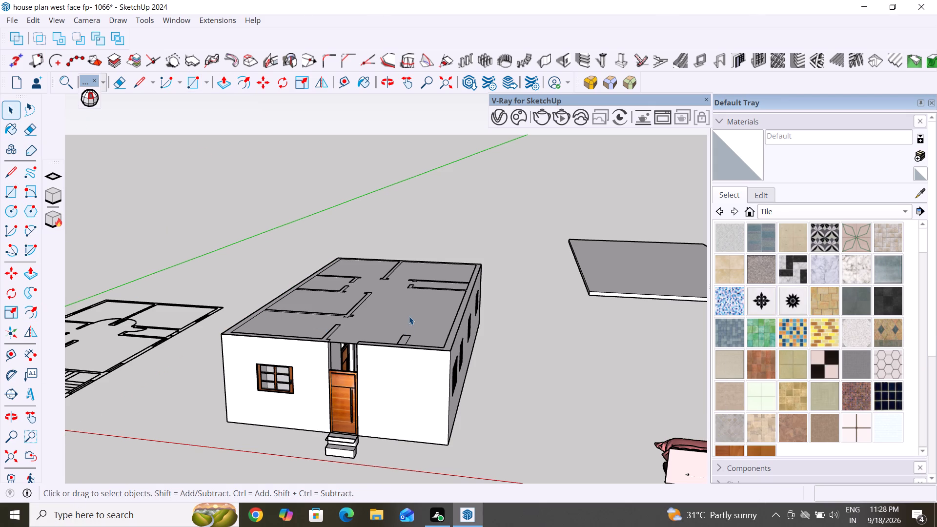
pyautogui.click(409, 316)
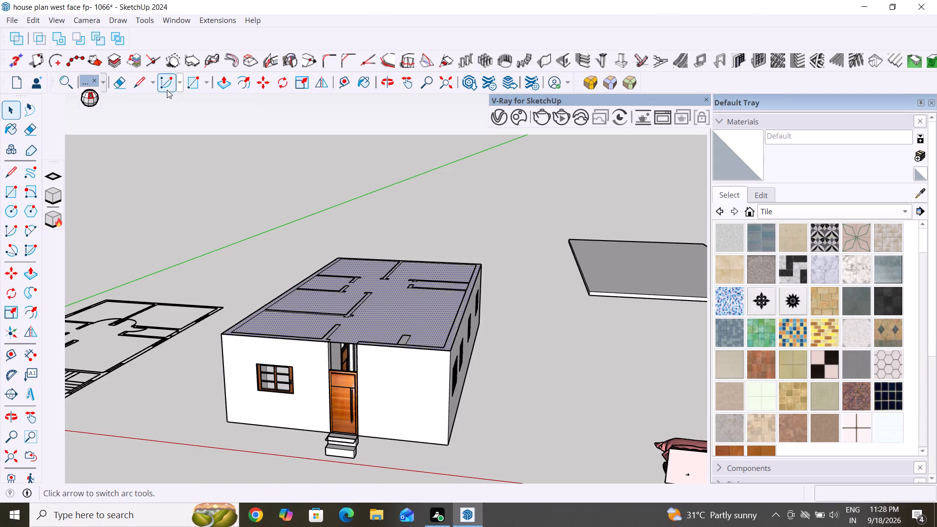
pyautogui.click(229, 84)
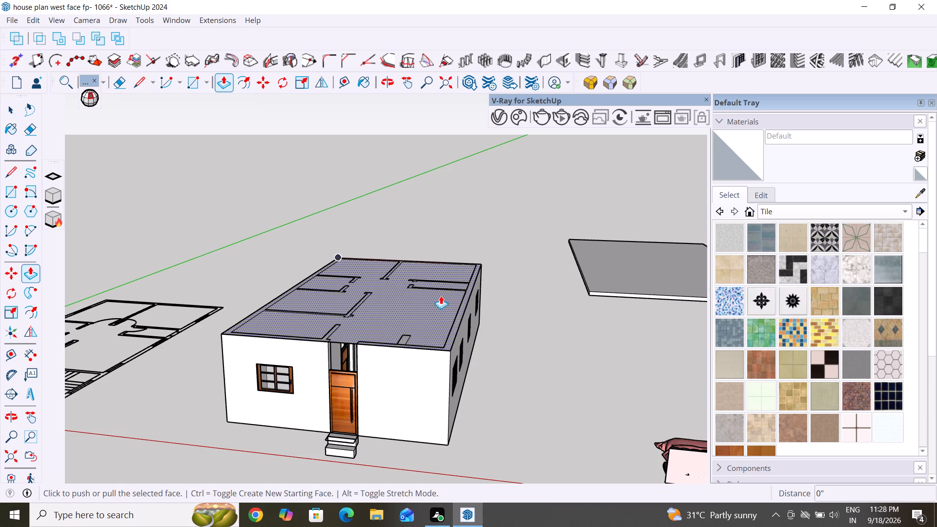
pyautogui.click(425, 313)
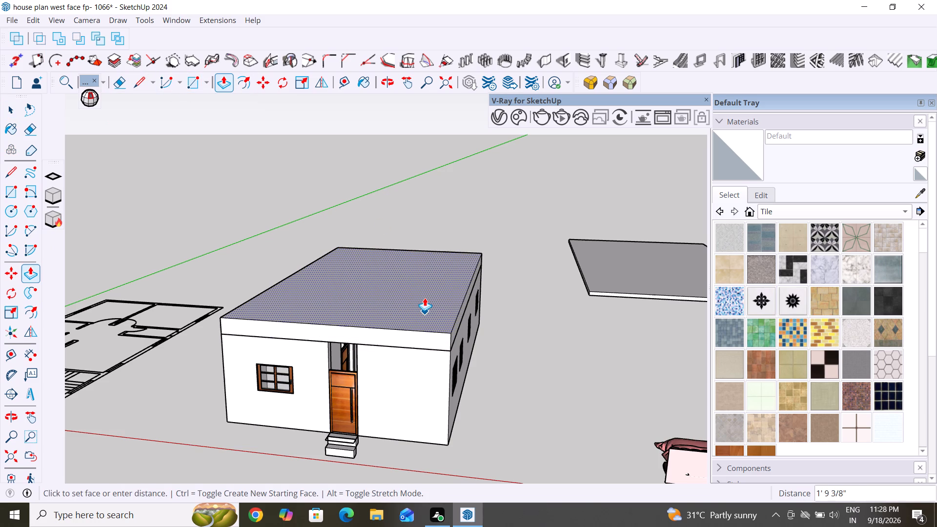
pyautogui.write('6"')
pyautogui.press('Return')
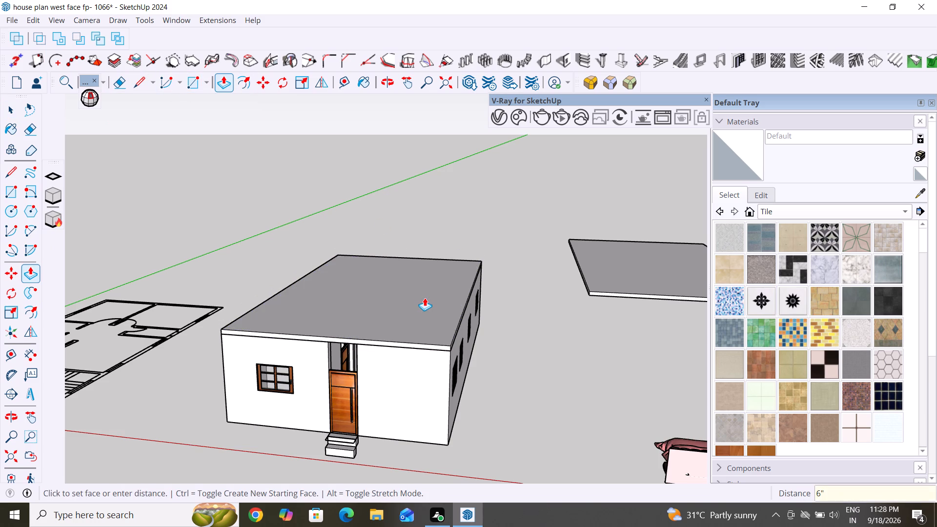
pyautogui.click(13, 109)
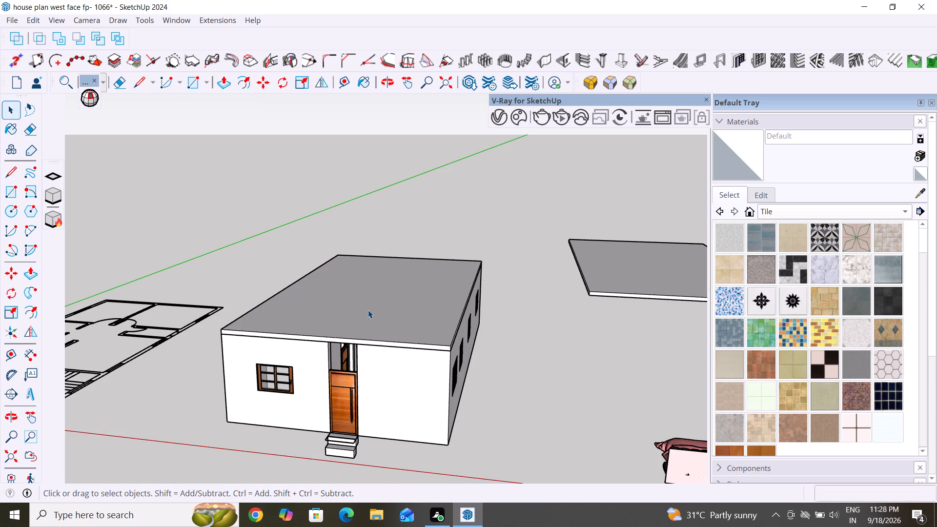
# Select the entire roof slab on top of the house and make it a group.
pyautogui.tripleClick(368, 310)
pyautogui.click(368, 310)
pyautogui.tripleClick(409, 325)
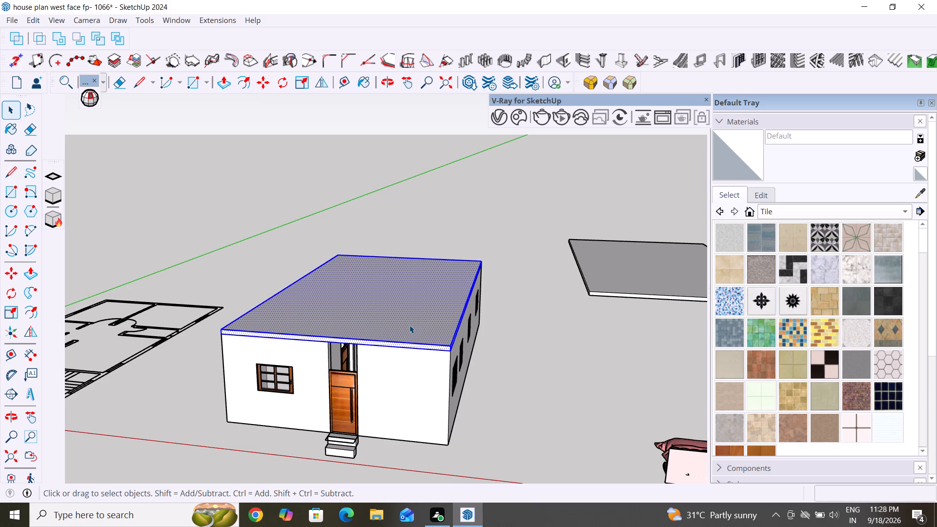
pyautogui.rightClick(409, 325)
pyautogui.click(455, 116)
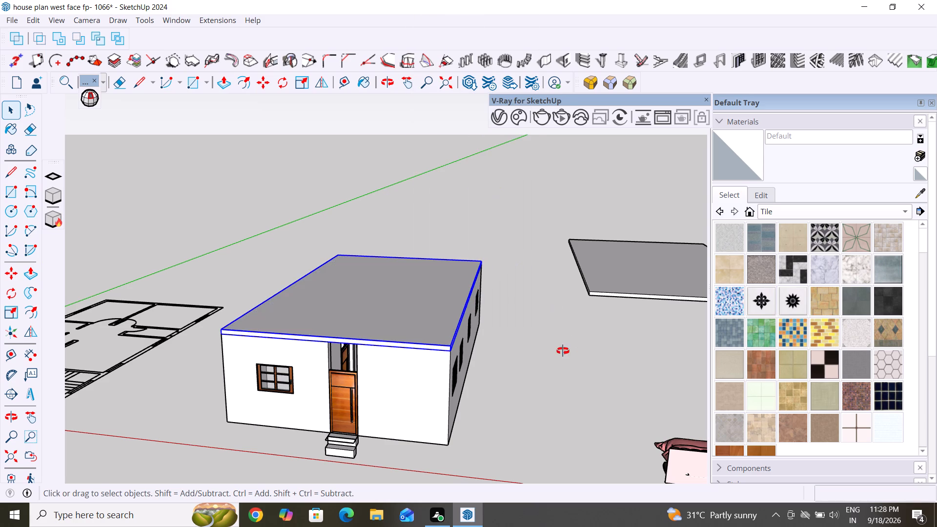
# Examine the house with its roof slab from the front, the sides and underneath.
pyautogui.moveTo(573, 341); pyautogui.dragTo(172, 258, button='middle')
pyautogui.moveTo(385, 313); pyautogui.dragTo(567, 396, button='middle')
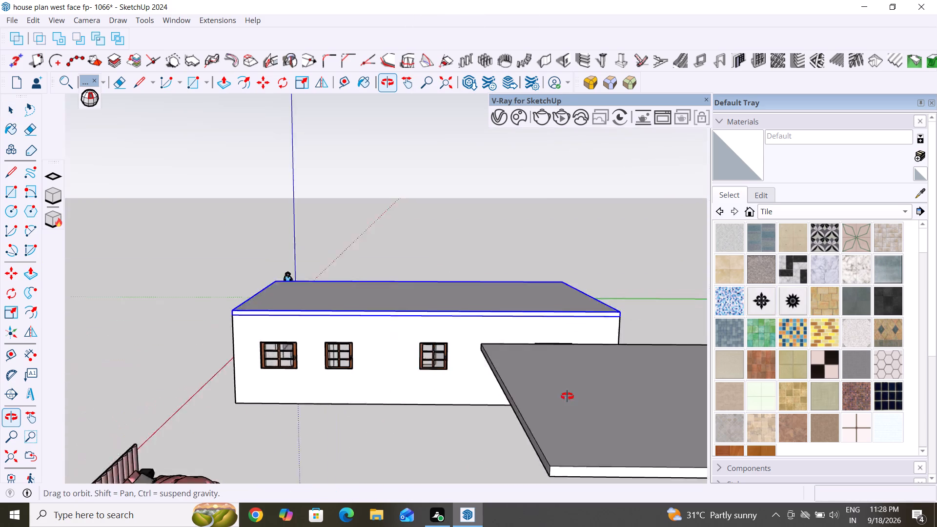
pyautogui.moveTo(567, 396); pyautogui.dragTo(603, 393, button='middle')
pyautogui.moveTo(295, 403); pyautogui.dragTo(435, 399, button='middle')
pyautogui.scroll(-5, 412, 228)
pyautogui.moveTo(326, 381); pyautogui.dragTo(393, 395, button='middle')
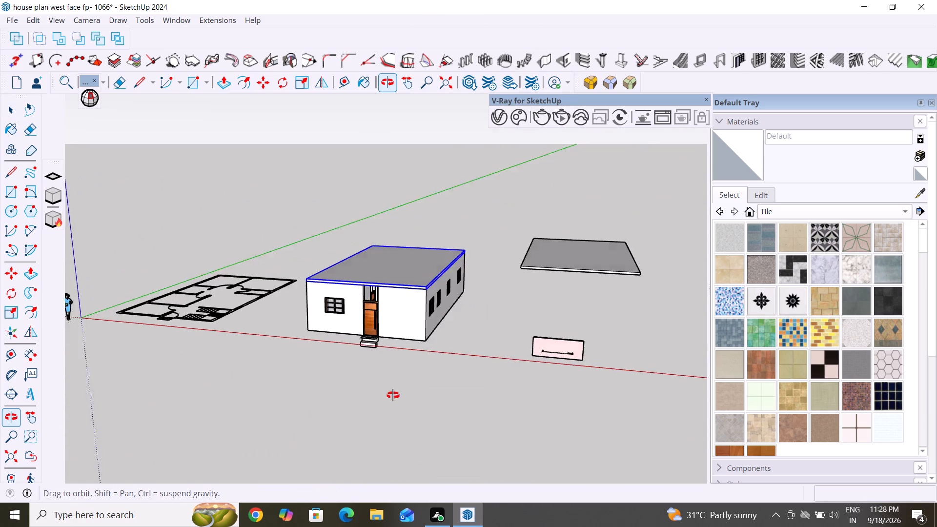
pyautogui.moveTo(393, 395); pyautogui.dragTo(400, 396, button='middle')
pyautogui.scroll(9, 380, 365)
pyautogui.moveTo(395, 368); pyautogui.dragTo(462, 357, button='middle')
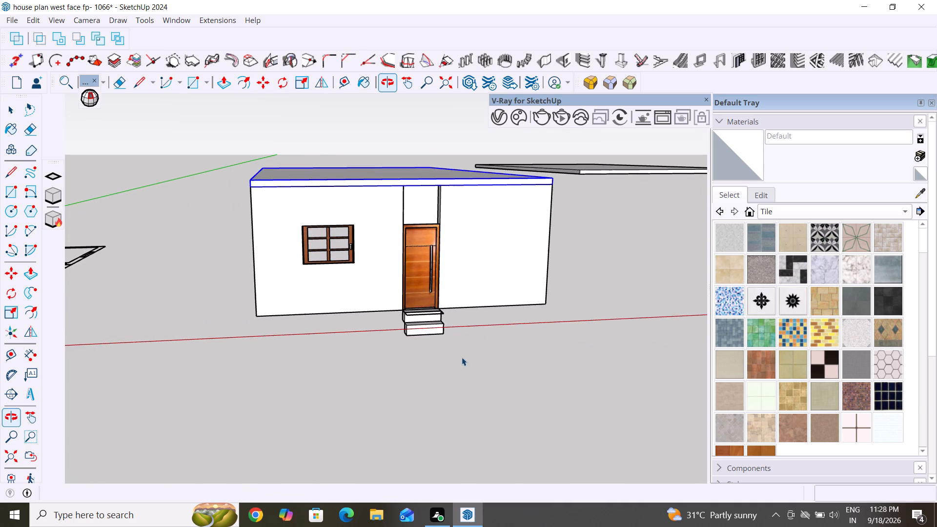
pyautogui.moveTo(277, 360); pyautogui.dragTo(411, 205, button='middle')
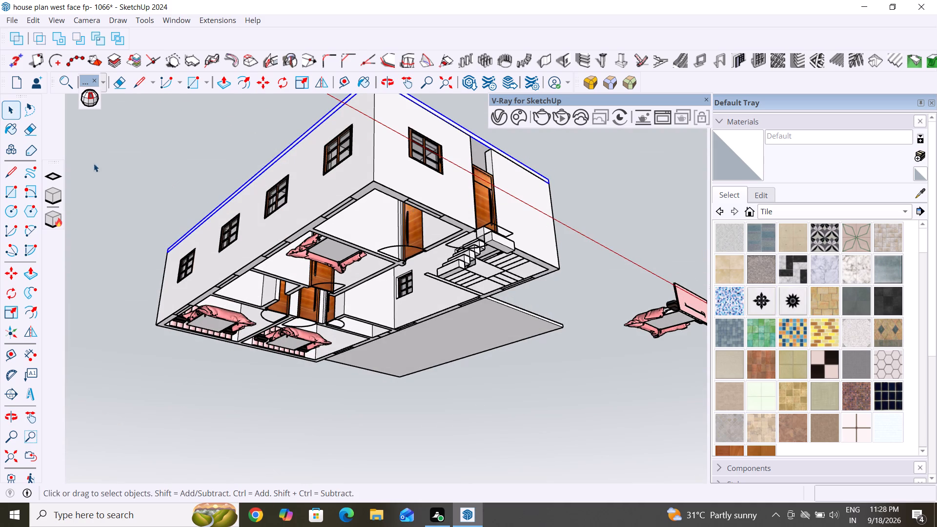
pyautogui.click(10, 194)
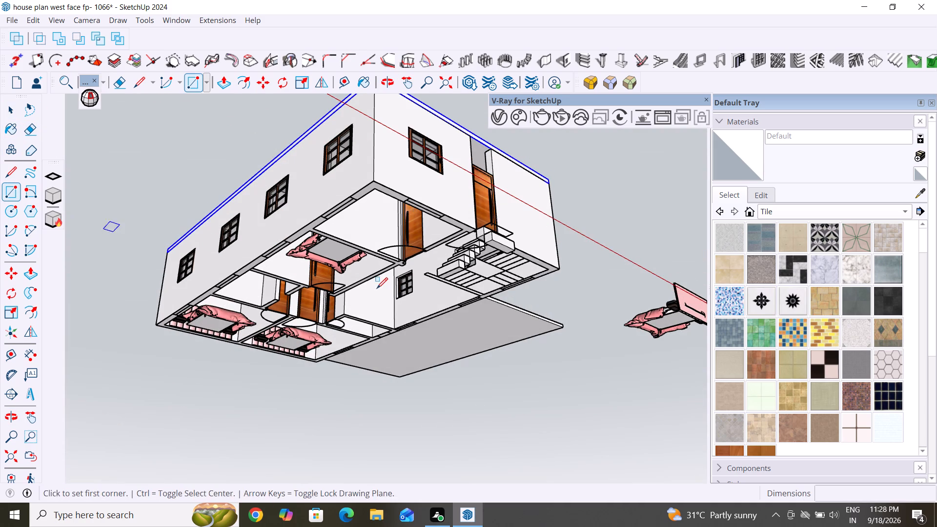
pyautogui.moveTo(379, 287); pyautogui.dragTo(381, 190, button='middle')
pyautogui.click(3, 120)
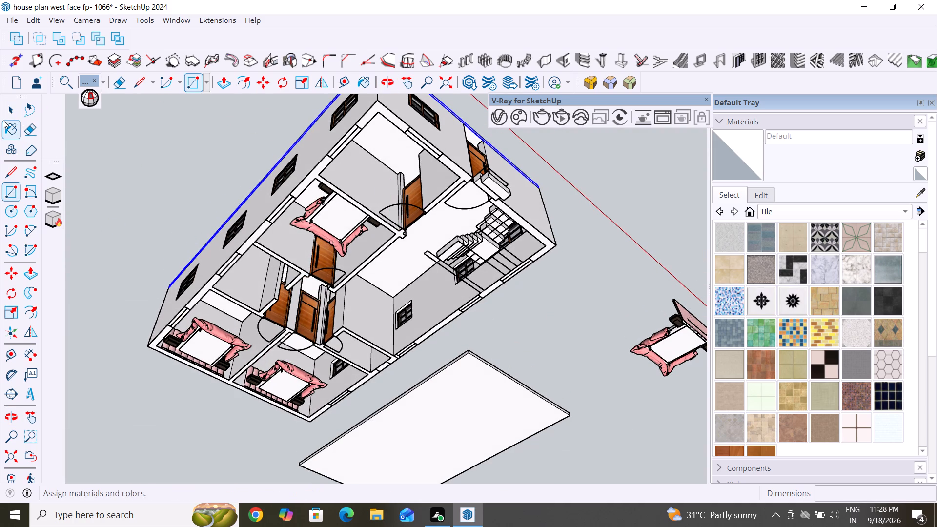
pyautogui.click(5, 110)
# Move the floor plan linework from under the house walls to the open ground behind the other floor plan.
pyautogui.scroll(-5, 278, 201)
pyautogui.moveTo(374, 258); pyautogui.dragTo(280, 441, button='middle')
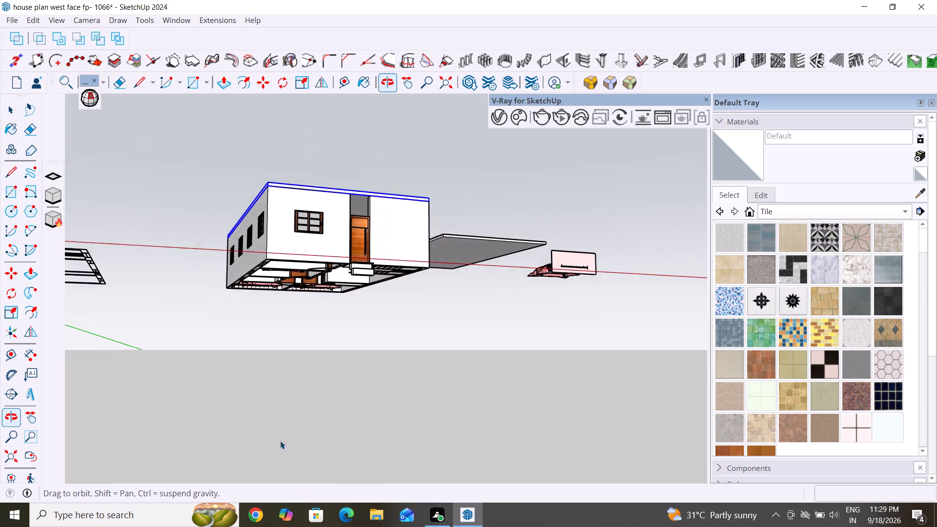
pyautogui.moveTo(377, 283); pyautogui.dragTo(326, 526, button='middle')
pyautogui.moveTo(335, 406); pyautogui.dragTo(294, 67, button='middle')
pyautogui.moveTo(369, 317); pyautogui.dragTo(374, 210, button='middle')
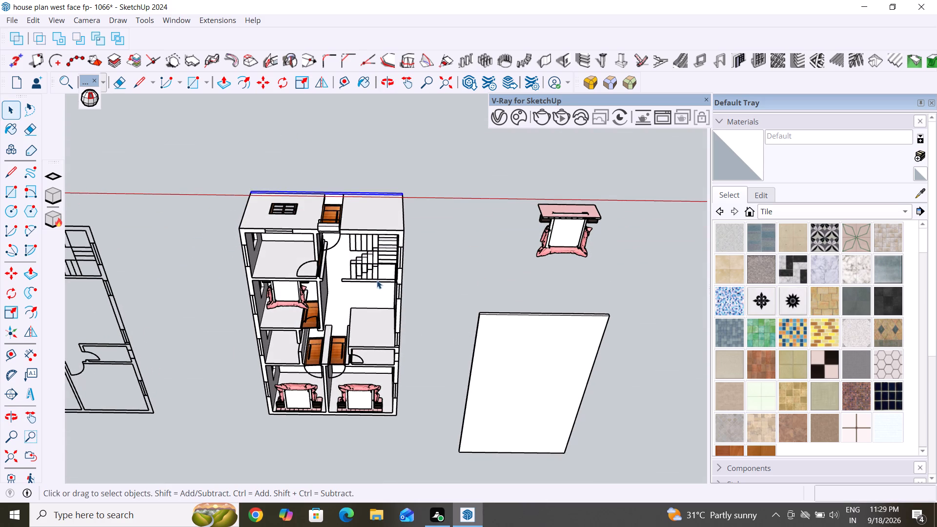
pyautogui.click(384, 263)
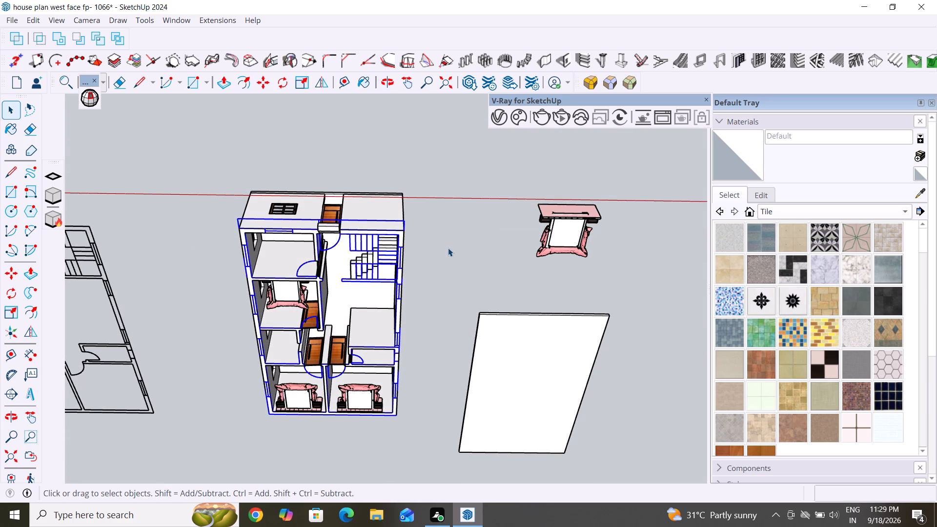
pyautogui.press('m')
pyautogui.press('Return')
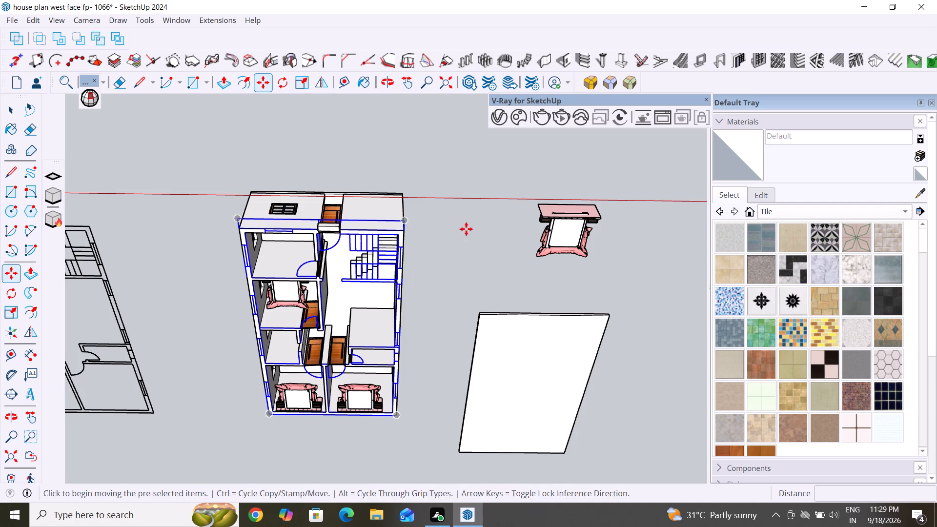
pyautogui.moveTo(468, 229); pyautogui.dragTo(481, 487, button='middle')
pyautogui.scroll(-3, 418, 178)
pyautogui.scroll(3, 290, 320)
pyautogui.moveTo(299, 312); pyautogui.dragTo(329, 391, button='middle')
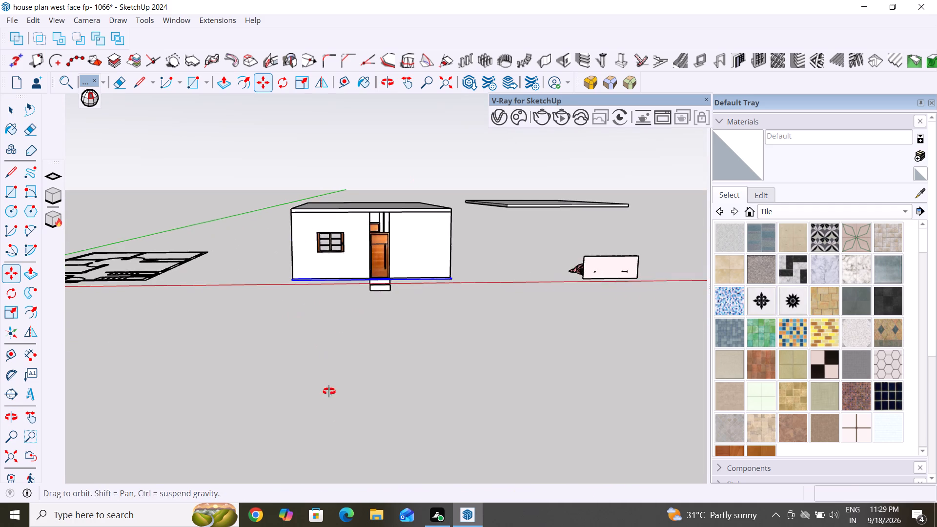
pyautogui.moveTo(329, 391); pyautogui.dragTo(340, 440, button='middle')
pyautogui.click(311, 347)
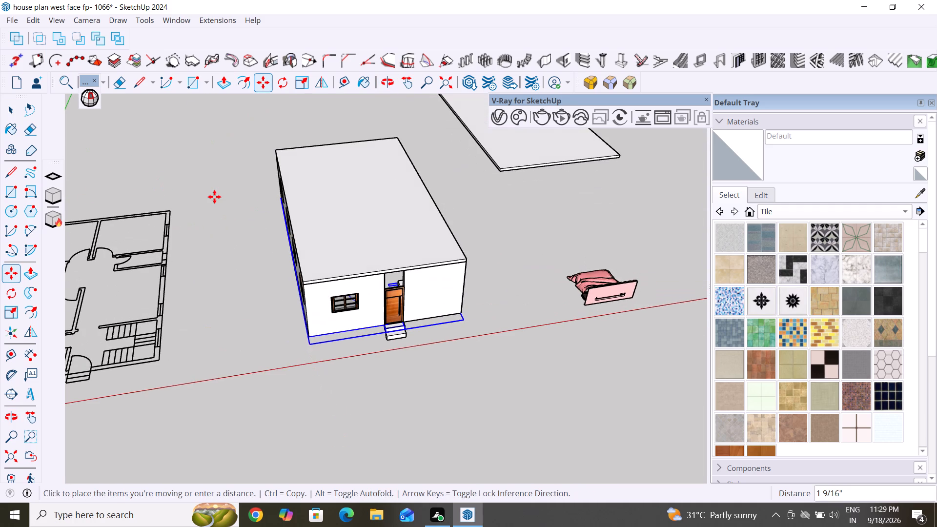
pyautogui.click(146, 158)
pyautogui.click(17, 108)
# Move the separate slab beside the house under the walls, matching its front corner to the house's front base corner.
pyautogui.scroll(-3, 459, 249)
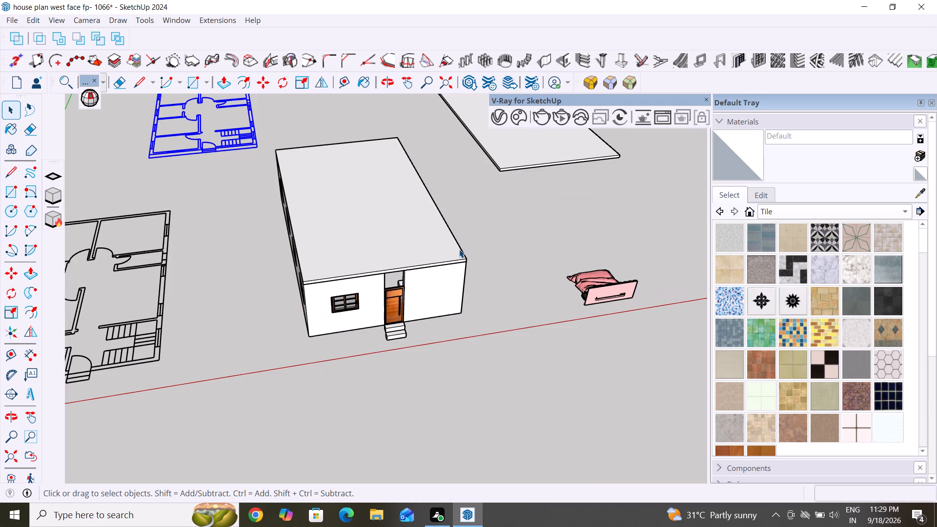
pyautogui.click(549, 164)
pyautogui.press('m')
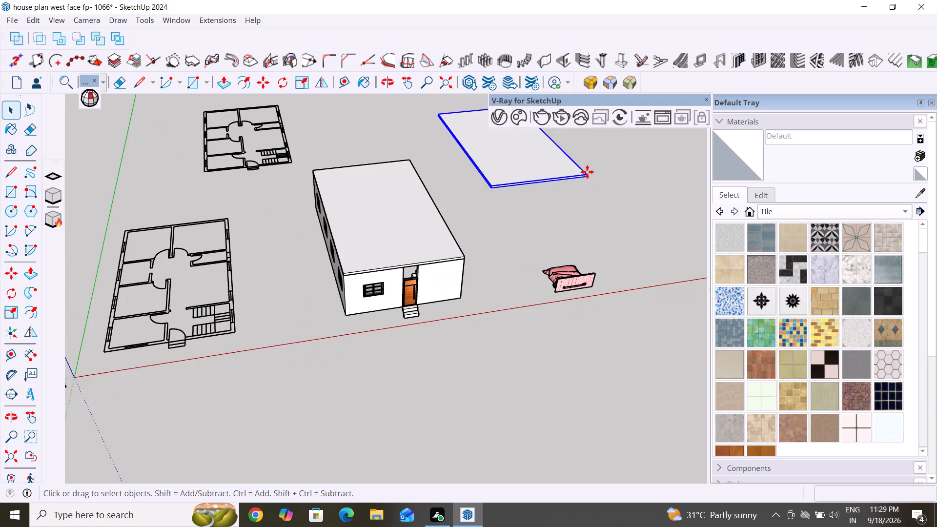
pyautogui.scroll(8, 587, 172)
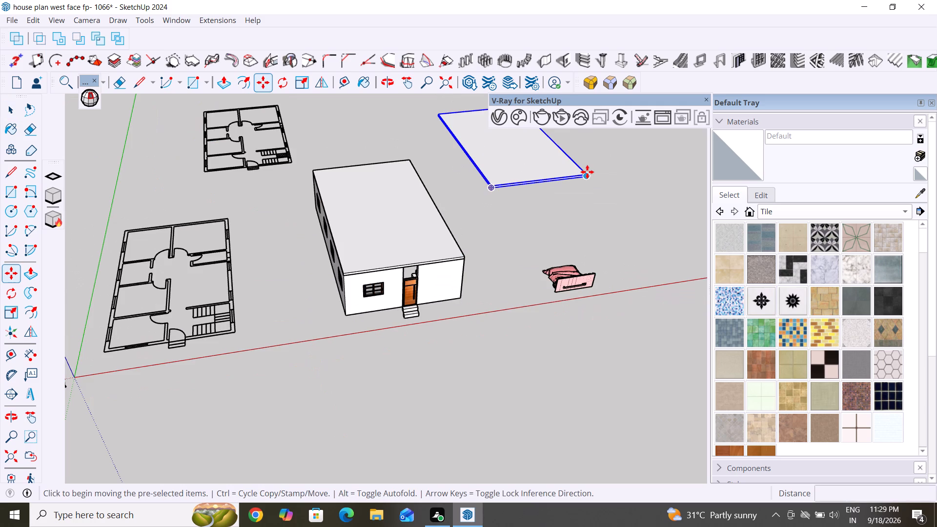
pyautogui.click(582, 171)
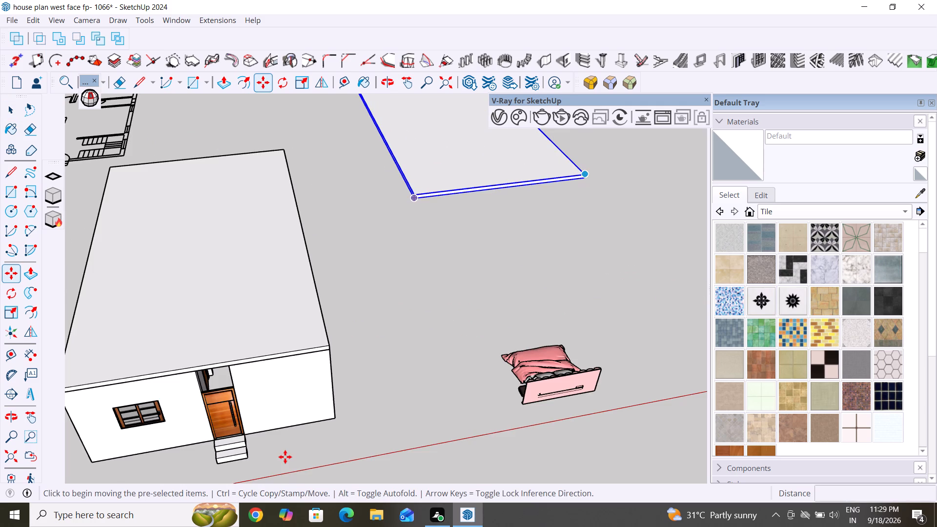
pyautogui.moveTo(318, 430); pyautogui.dragTo(297, 224, button='middle')
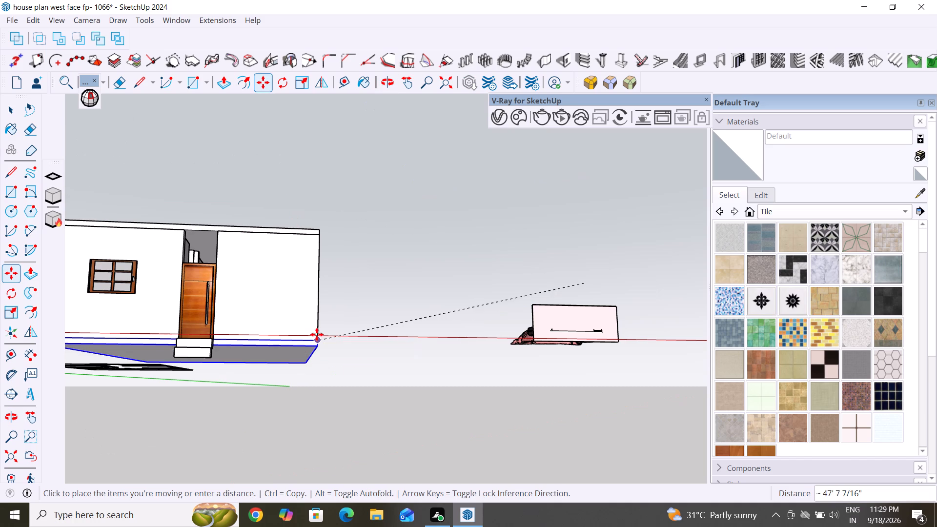
pyautogui.scroll(4, 317, 335)
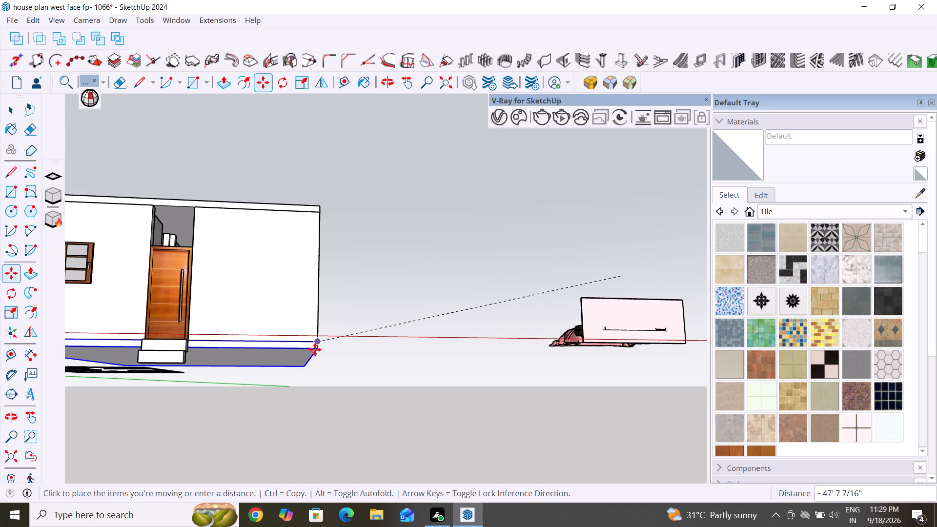
pyautogui.click(315, 346)
# Open the base slab group for editing and push/pull its underside down 1' 2".
pyautogui.moveTo(443, 309); pyautogui.dragTo(444, 427, button='middle')
pyautogui.scroll(-4, 431, 290)
pyautogui.moveTo(282, 406); pyautogui.dragTo(476, 385, button='middle')
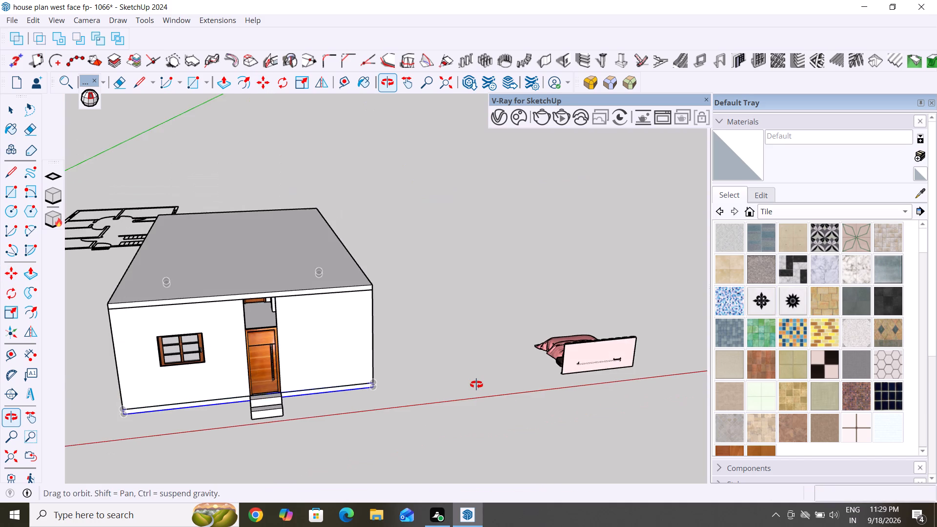
pyautogui.moveTo(476, 385); pyautogui.dragTo(501, 378, button='middle')
pyautogui.moveTo(478, 392); pyautogui.dragTo(508, 326, button='middle')
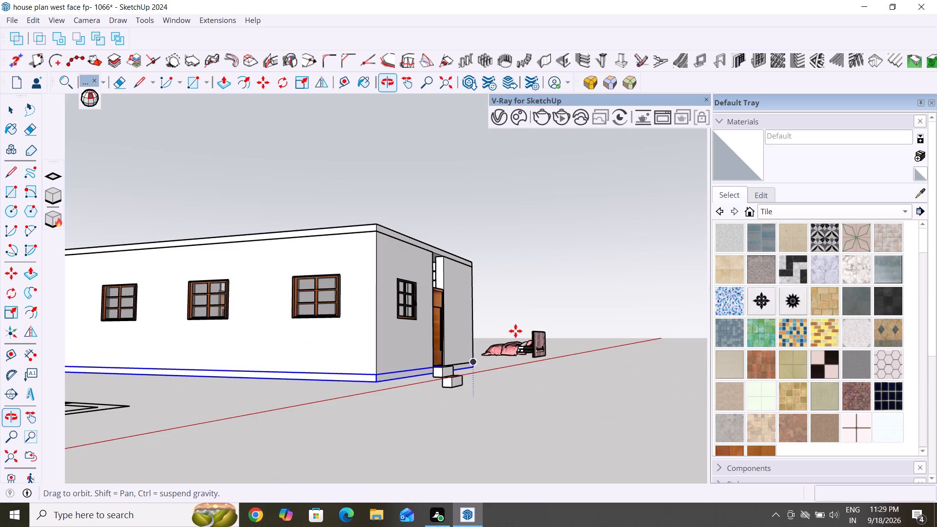
pyautogui.moveTo(415, 389); pyautogui.dragTo(396, 372, button='middle')
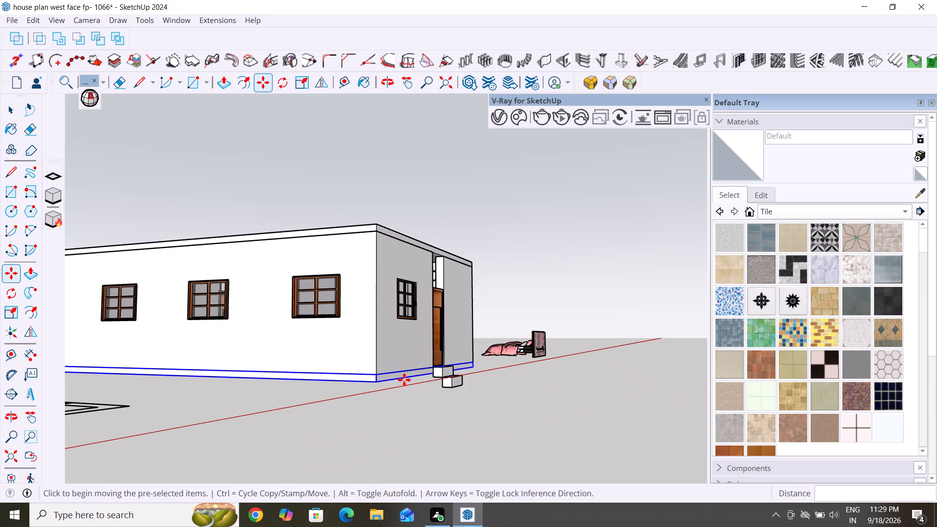
pyautogui.click(10, 111)
pyautogui.moveTo(349, 397); pyautogui.dragTo(334, 320, button='middle')
pyautogui.click(387, 354)
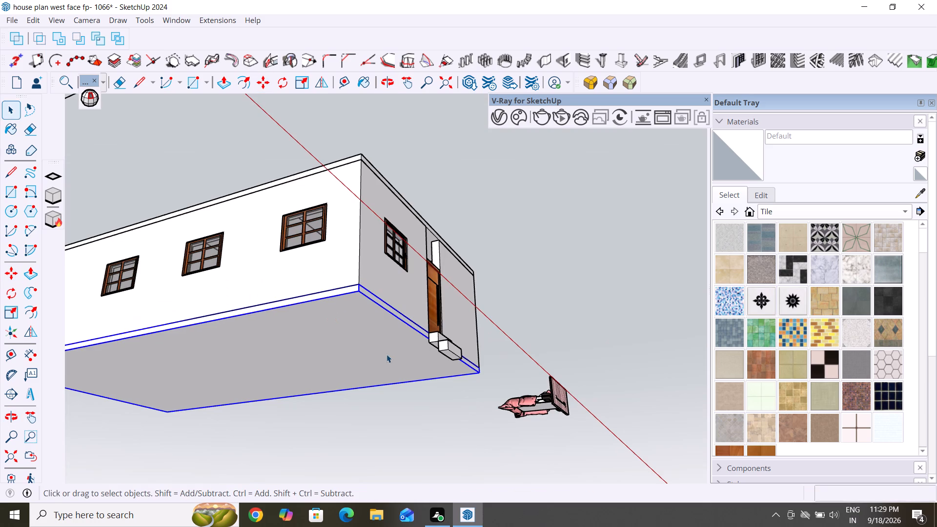
pyautogui.tripleClick(387, 323)
pyautogui.click(387, 323)
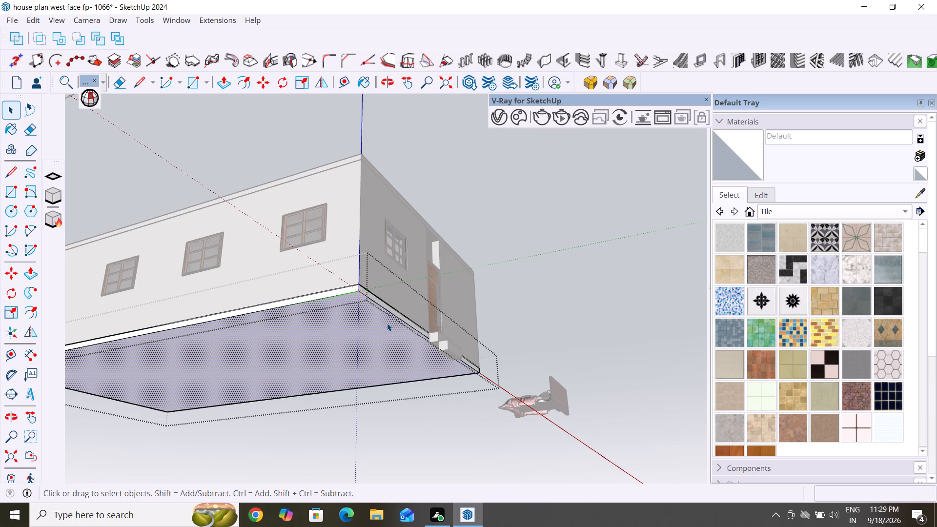
pyautogui.click(221, 86)
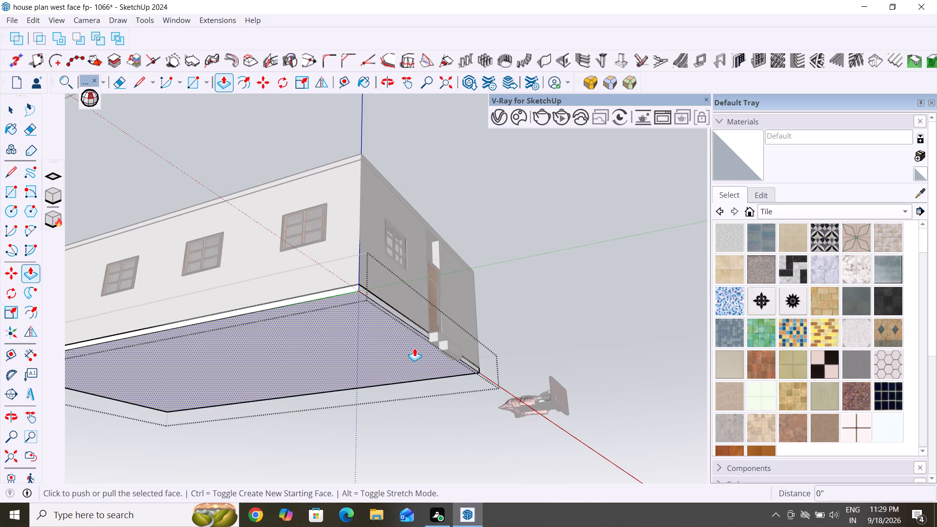
pyautogui.click(414, 347)
pyautogui.click(446, 348)
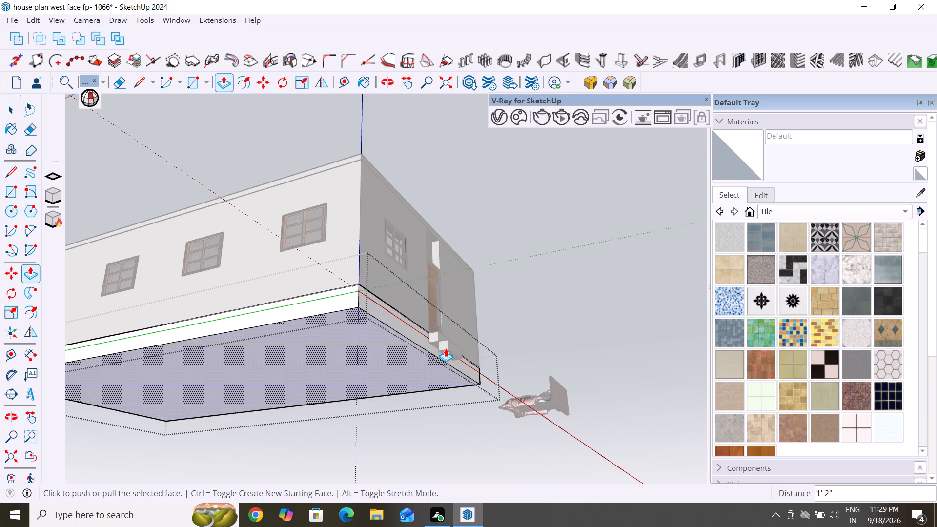
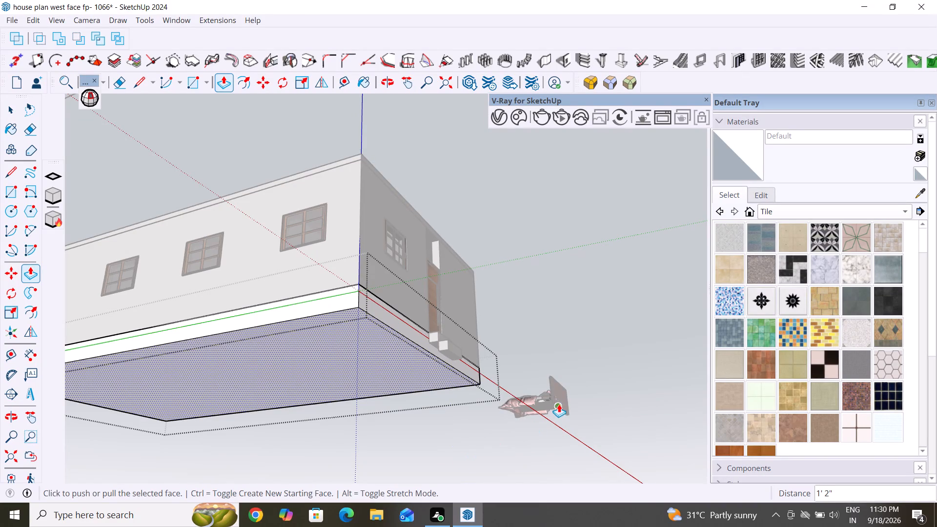
# Finish push/pulling the base slab and close its group.
pyautogui.scroll(-3, 525, 335)
pyautogui.moveTo(529, 346); pyautogui.dragTo(457, 464, button='middle')
pyautogui.press('Escape')
pyautogui.press('Escape')
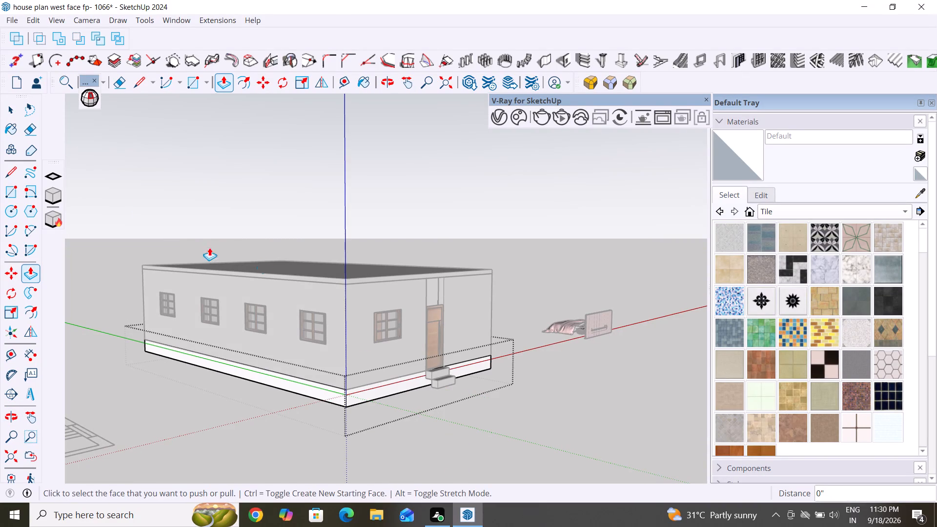
pyautogui.click(7, 108)
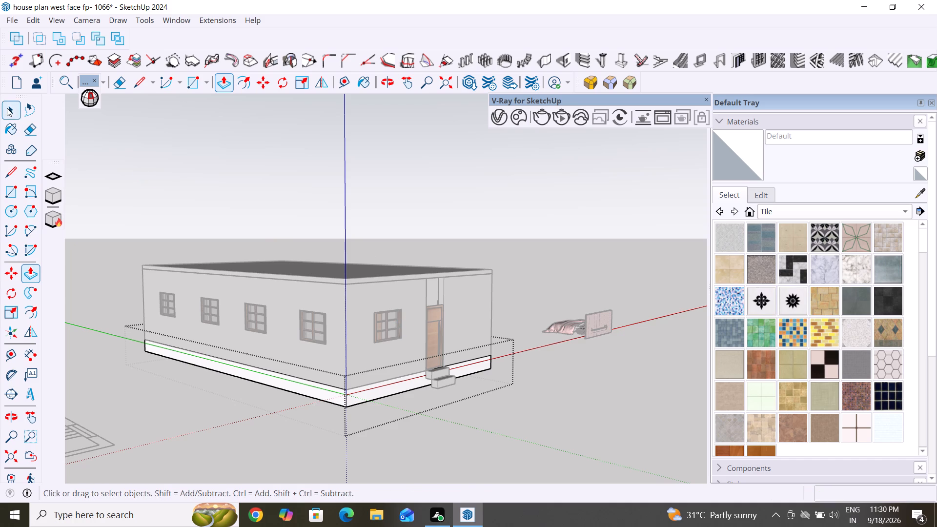
pyautogui.click(499, 195)
# Draw a 3' by 9" rectangle on the roof slab's underside, across the wall opening above the front door.
pyautogui.moveTo(528, 347); pyautogui.dragTo(401, 423, button='middle')
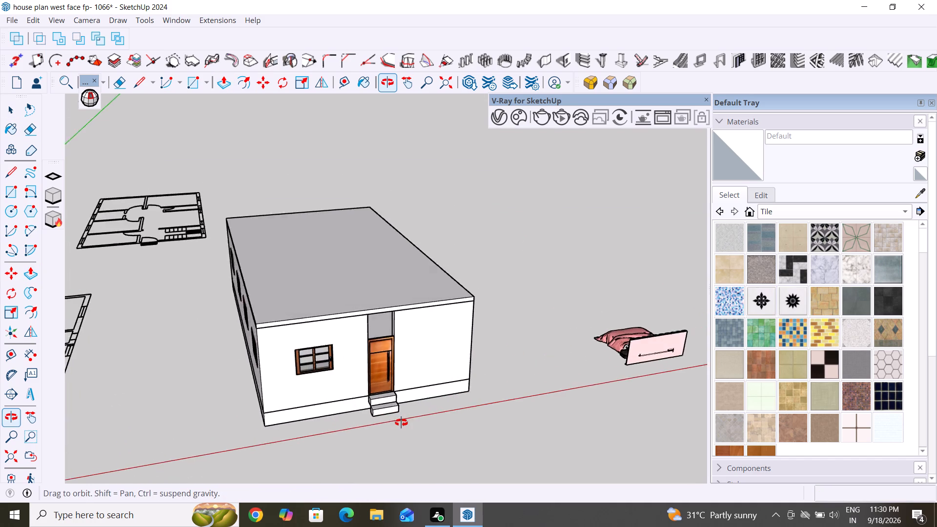
pyautogui.moveTo(401, 423); pyautogui.dragTo(391, 368, button='middle')
pyautogui.scroll(4, 326, 277)
pyautogui.moveTo(417, 316); pyautogui.dragTo(369, 263, button='middle')
pyautogui.scroll(1, 398, 297)
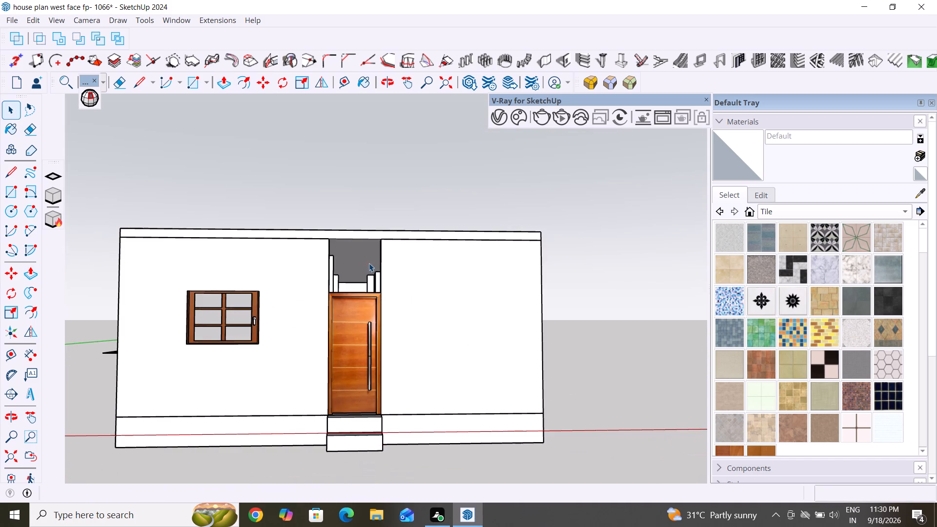
pyautogui.scroll(5, 367, 259)
pyautogui.moveTo(376, 234); pyautogui.dragTo(372, 204, button='middle')
pyautogui.scroll(4, 314, 218)
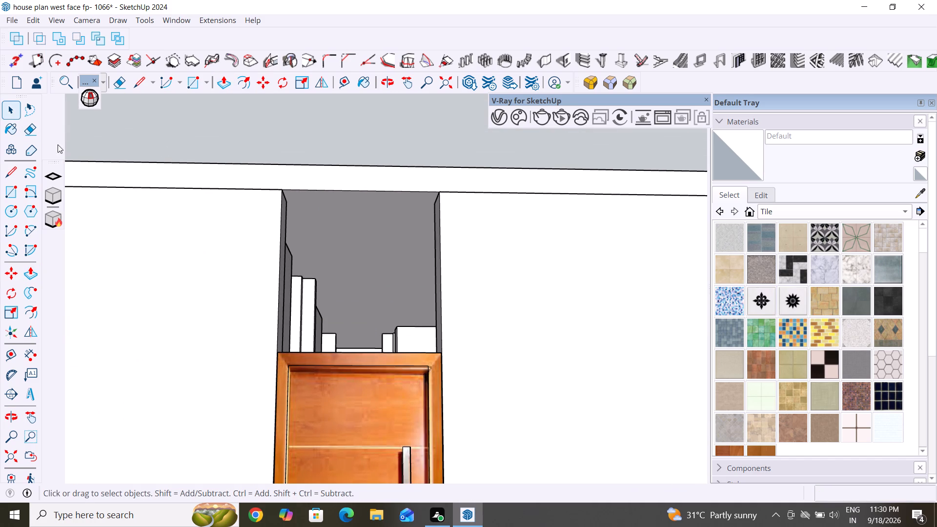
pyautogui.click(15, 196)
pyautogui.scroll(4, 226, 237)
pyautogui.moveTo(384, 219); pyautogui.dragTo(322, 218, button='middle')
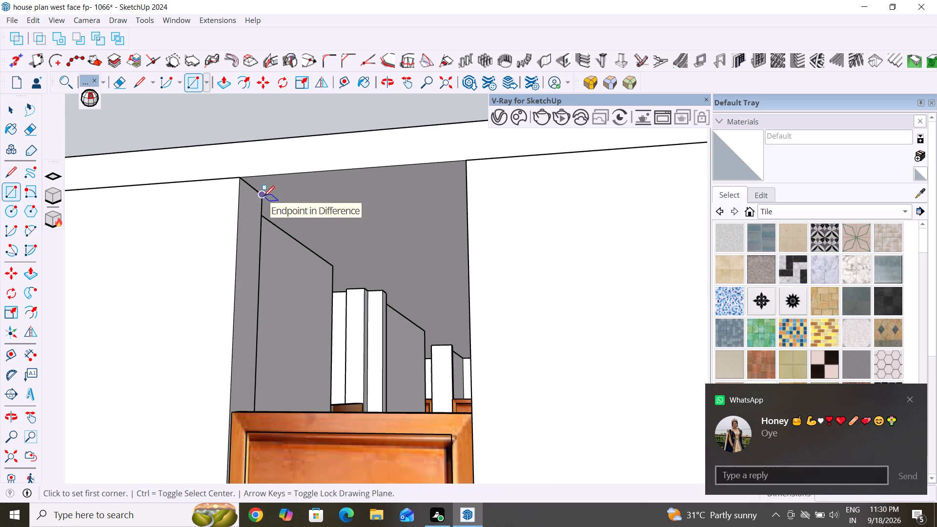
pyautogui.click(264, 197)
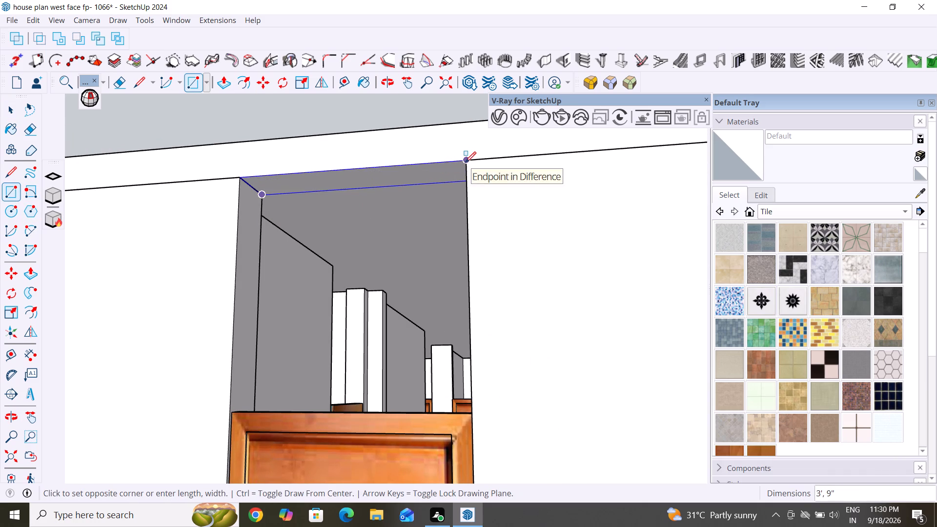
pyautogui.click(465, 162)
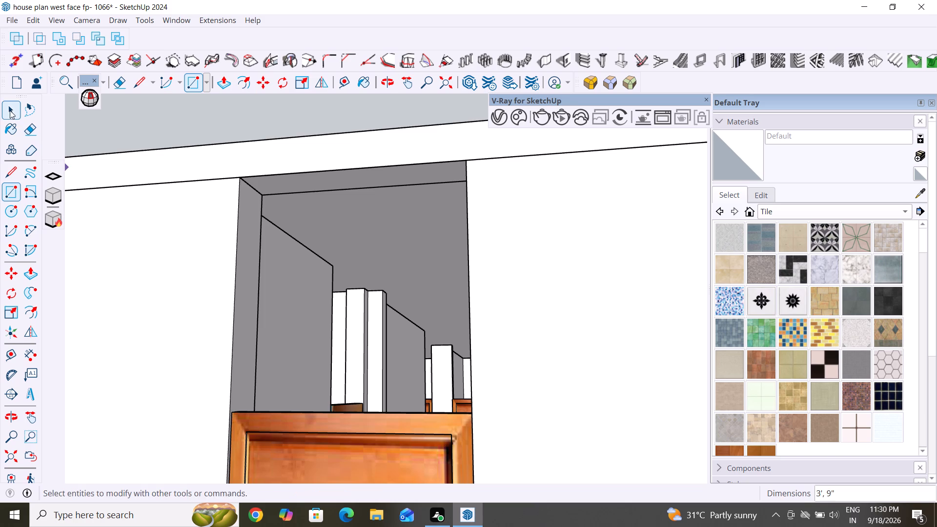
# Push/pull the rectangle down 3' 7/16" to the top of the front door frame, filling the wall opening.
pyautogui.click(10, 110)
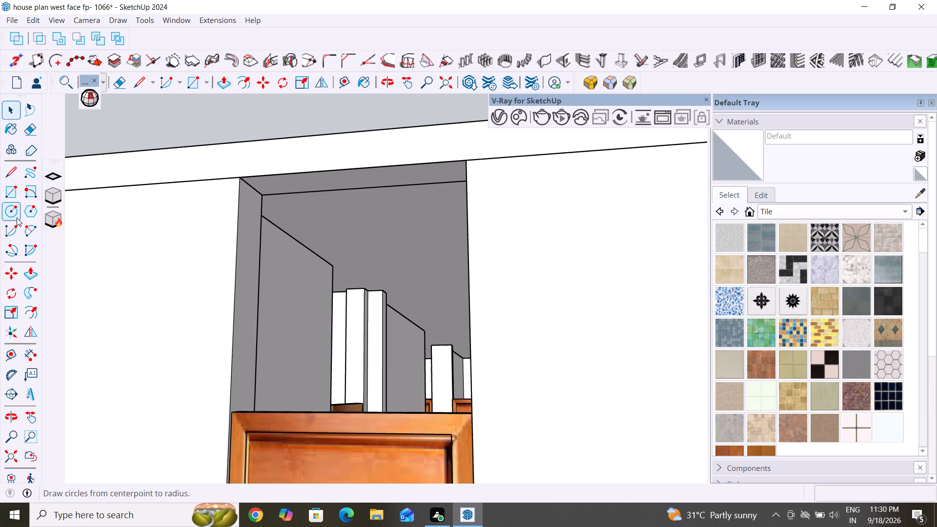
pyautogui.click(222, 81)
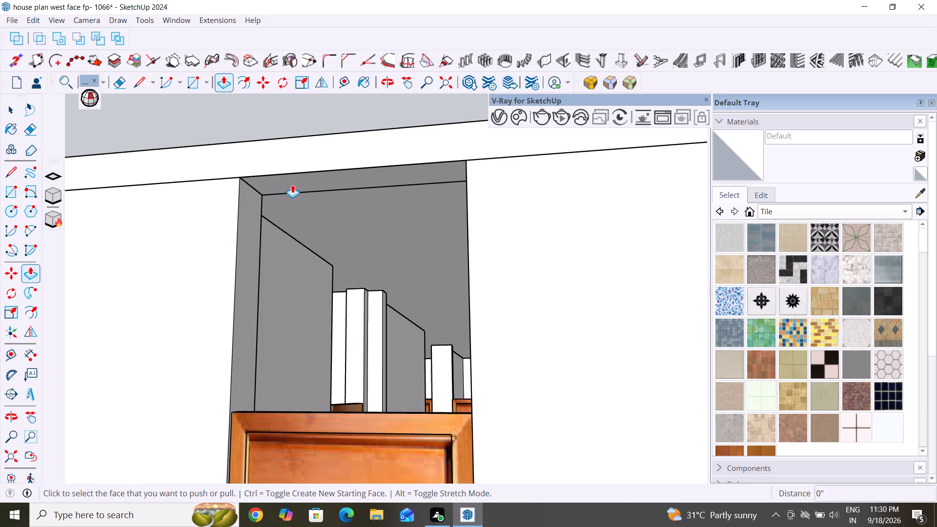
pyautogui.click(312, 179)
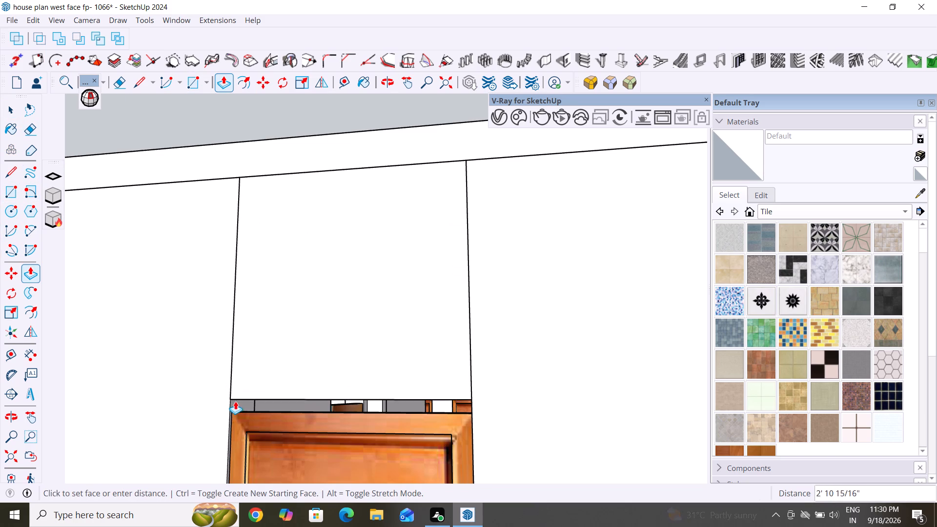
pyautogui.click(235, 410)
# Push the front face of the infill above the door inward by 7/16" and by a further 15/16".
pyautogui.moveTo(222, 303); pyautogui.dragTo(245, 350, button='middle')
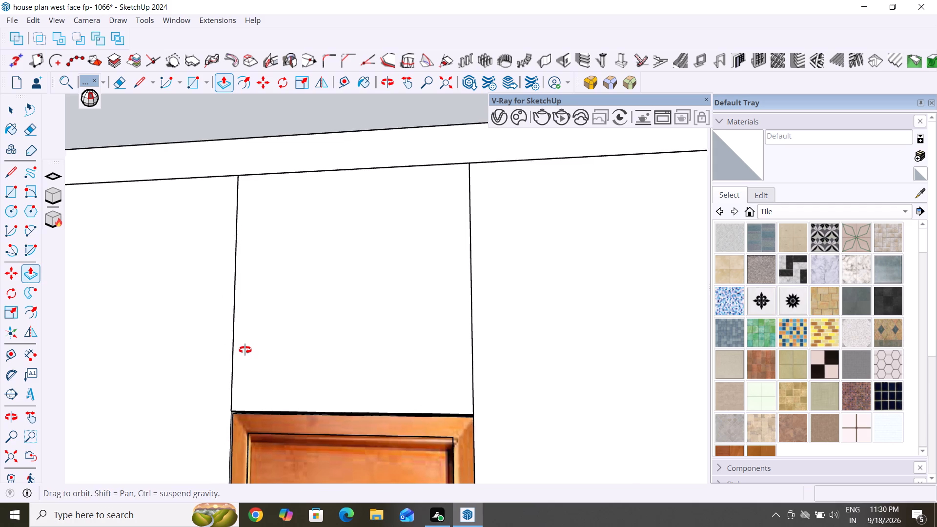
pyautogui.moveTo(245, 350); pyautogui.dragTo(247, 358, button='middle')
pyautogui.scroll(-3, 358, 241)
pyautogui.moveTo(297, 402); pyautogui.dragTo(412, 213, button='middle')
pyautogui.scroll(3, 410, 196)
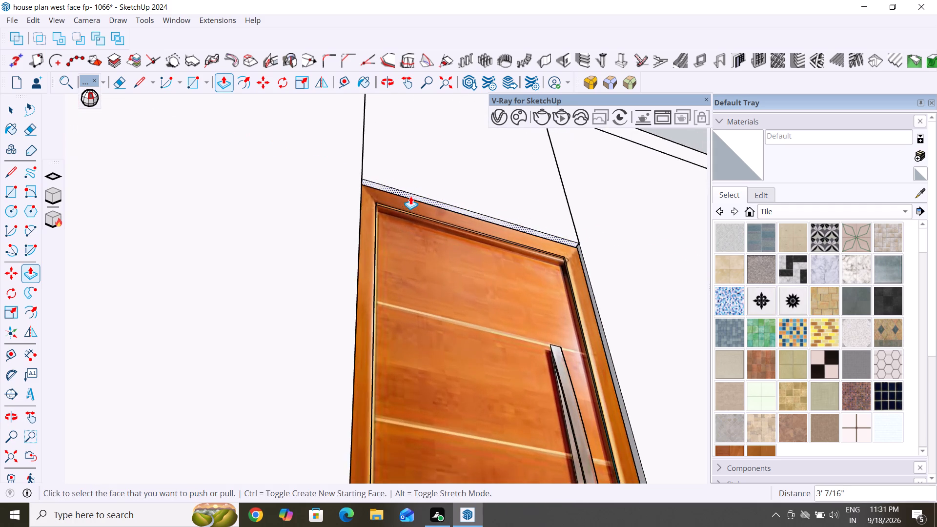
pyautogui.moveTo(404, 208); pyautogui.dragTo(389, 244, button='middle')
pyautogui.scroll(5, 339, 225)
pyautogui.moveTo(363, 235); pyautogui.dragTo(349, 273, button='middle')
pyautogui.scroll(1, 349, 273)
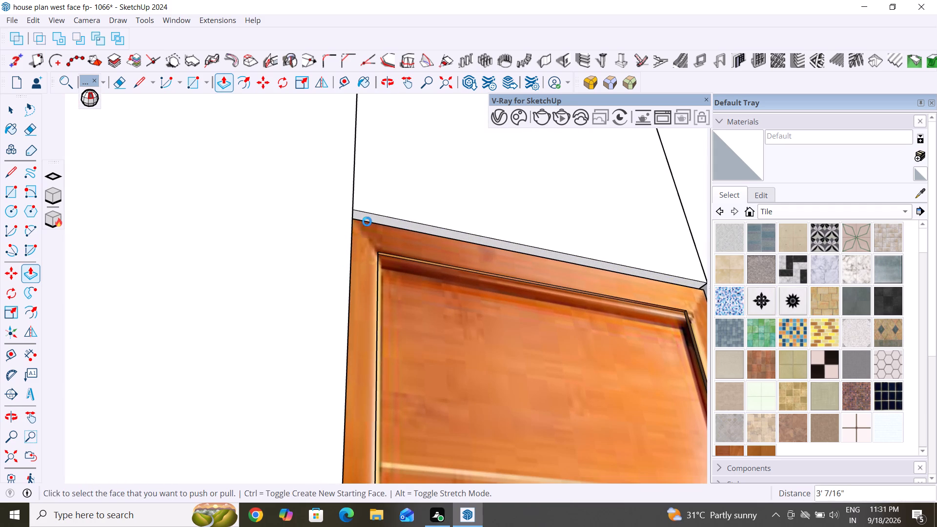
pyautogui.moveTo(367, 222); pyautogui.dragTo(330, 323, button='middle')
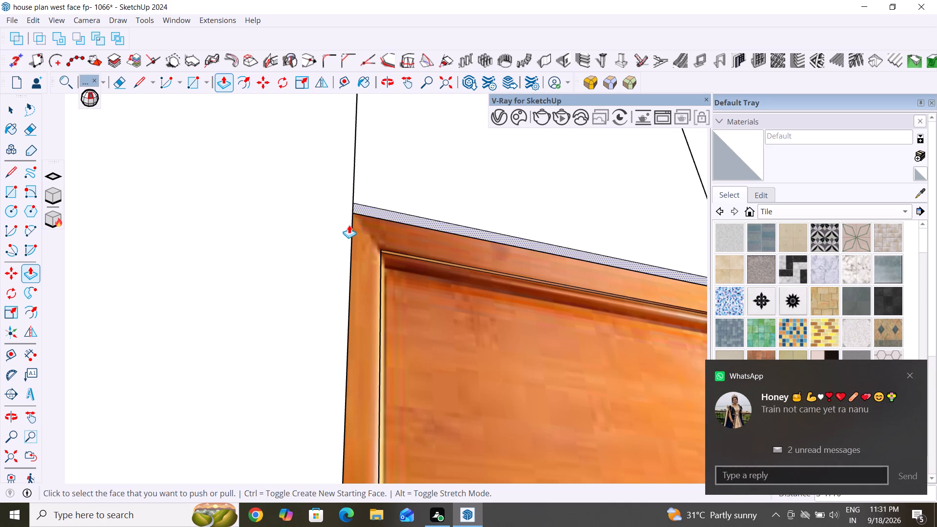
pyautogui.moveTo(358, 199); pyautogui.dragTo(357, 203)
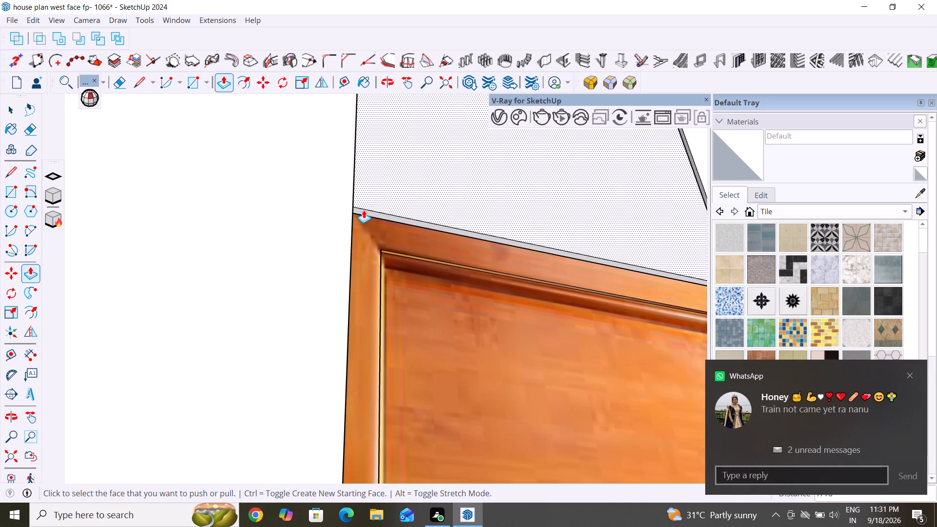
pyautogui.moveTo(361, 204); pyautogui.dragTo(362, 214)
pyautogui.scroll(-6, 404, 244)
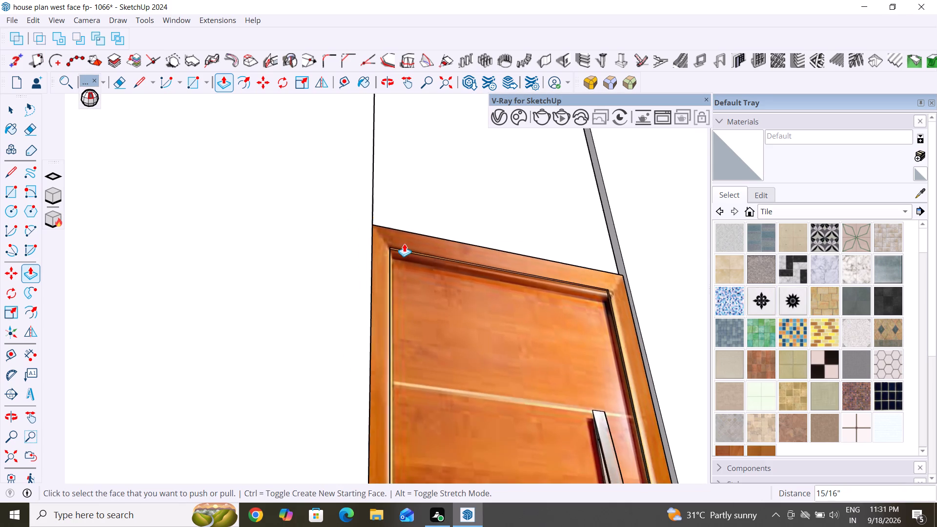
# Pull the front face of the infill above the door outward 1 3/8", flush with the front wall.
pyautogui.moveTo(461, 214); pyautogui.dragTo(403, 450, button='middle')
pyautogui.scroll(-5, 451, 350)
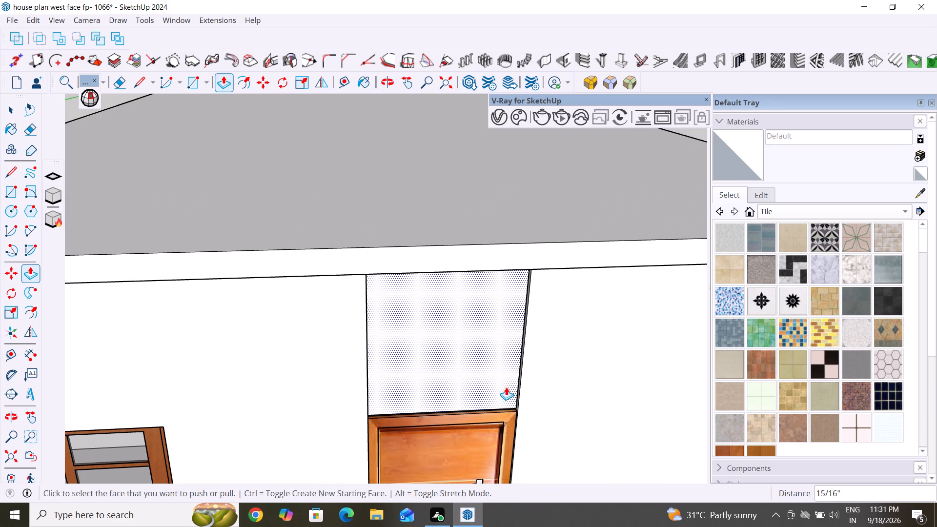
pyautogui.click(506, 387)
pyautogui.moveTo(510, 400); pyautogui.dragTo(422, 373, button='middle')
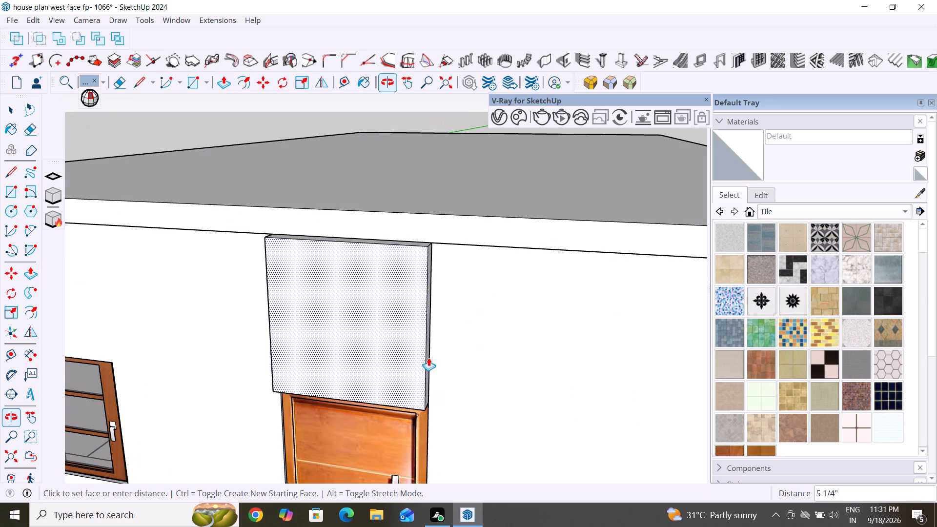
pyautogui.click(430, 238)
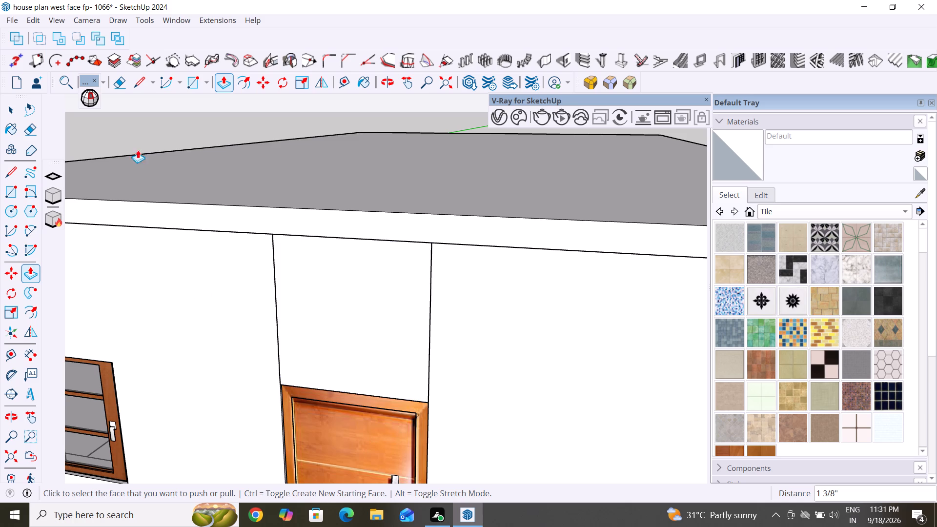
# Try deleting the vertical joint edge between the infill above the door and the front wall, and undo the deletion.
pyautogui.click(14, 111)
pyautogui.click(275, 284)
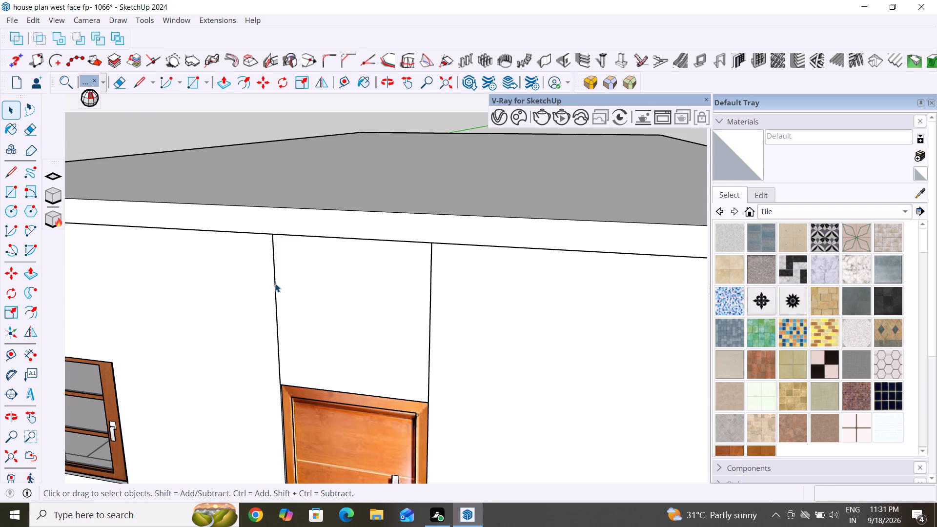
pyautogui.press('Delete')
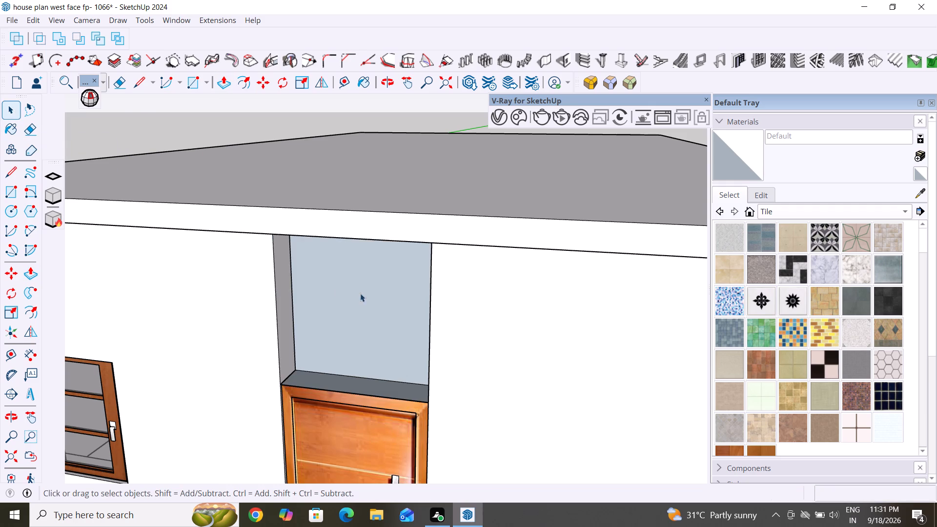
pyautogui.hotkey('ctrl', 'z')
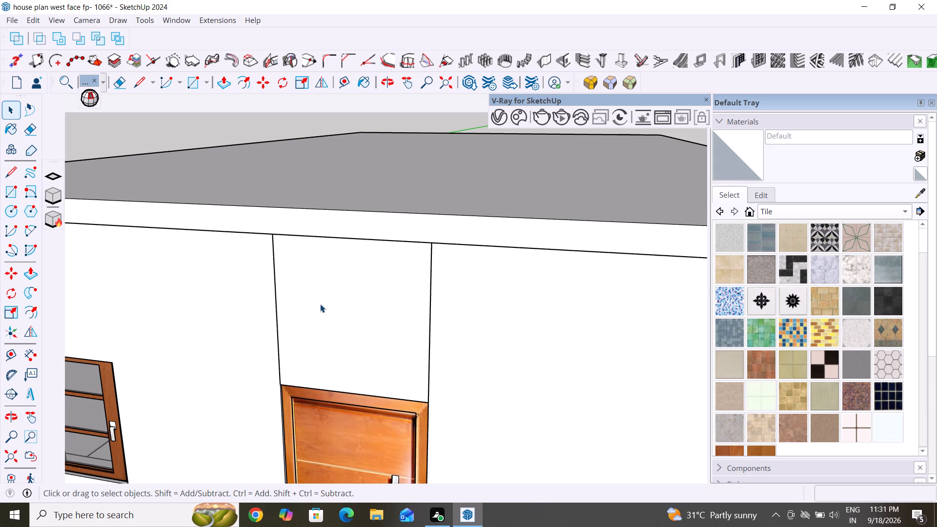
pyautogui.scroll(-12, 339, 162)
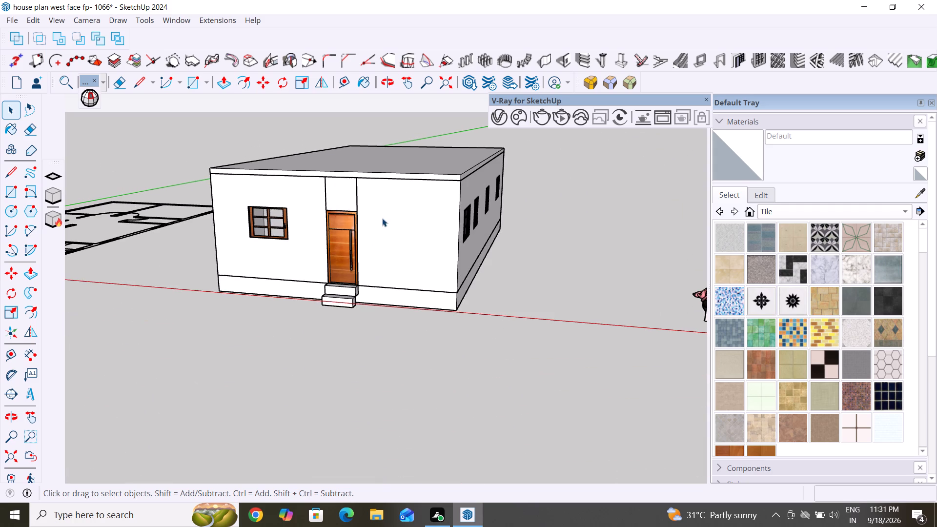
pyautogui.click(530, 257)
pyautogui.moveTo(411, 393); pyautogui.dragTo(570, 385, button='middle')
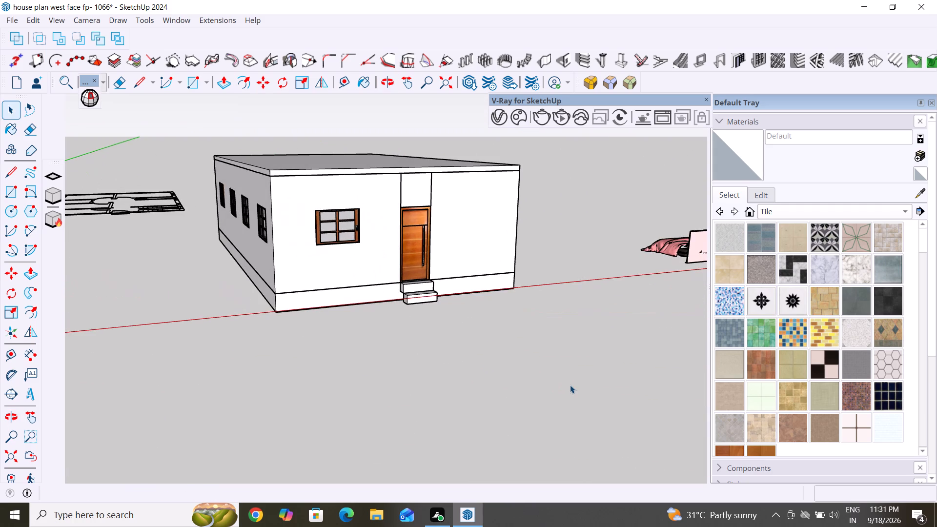
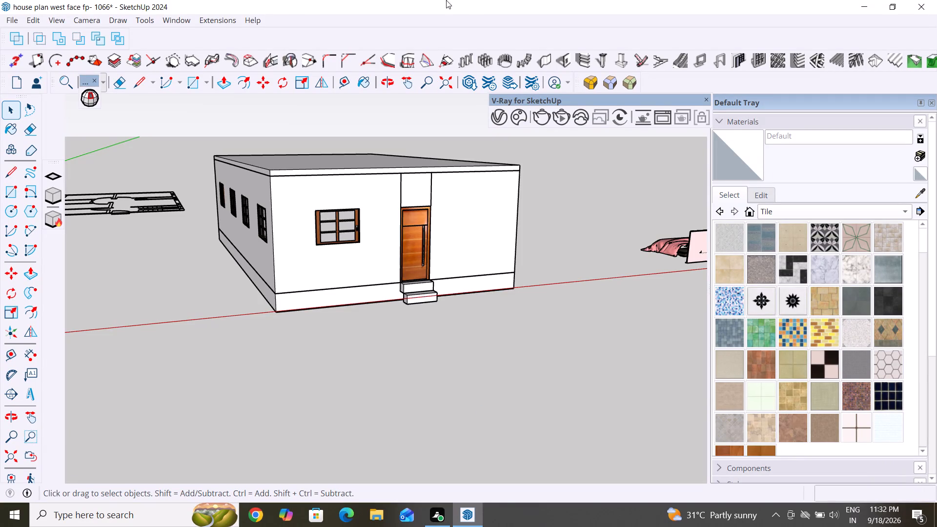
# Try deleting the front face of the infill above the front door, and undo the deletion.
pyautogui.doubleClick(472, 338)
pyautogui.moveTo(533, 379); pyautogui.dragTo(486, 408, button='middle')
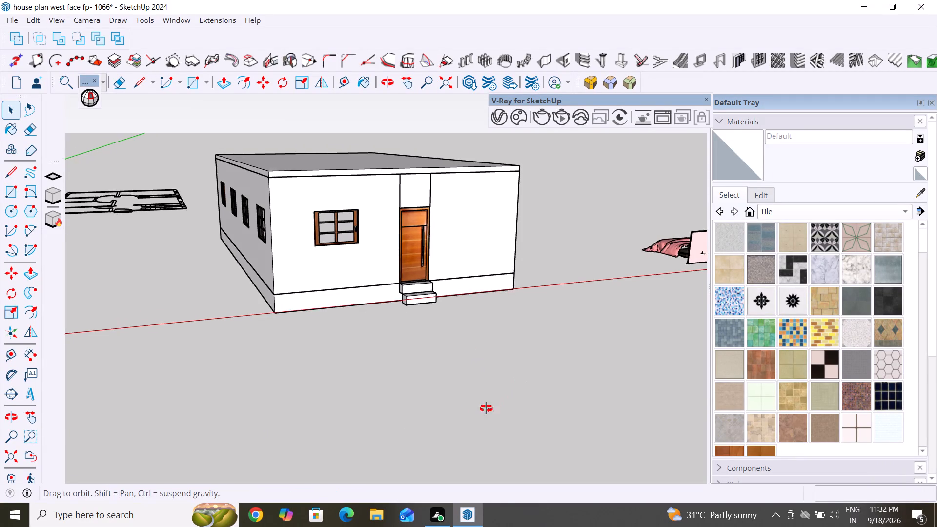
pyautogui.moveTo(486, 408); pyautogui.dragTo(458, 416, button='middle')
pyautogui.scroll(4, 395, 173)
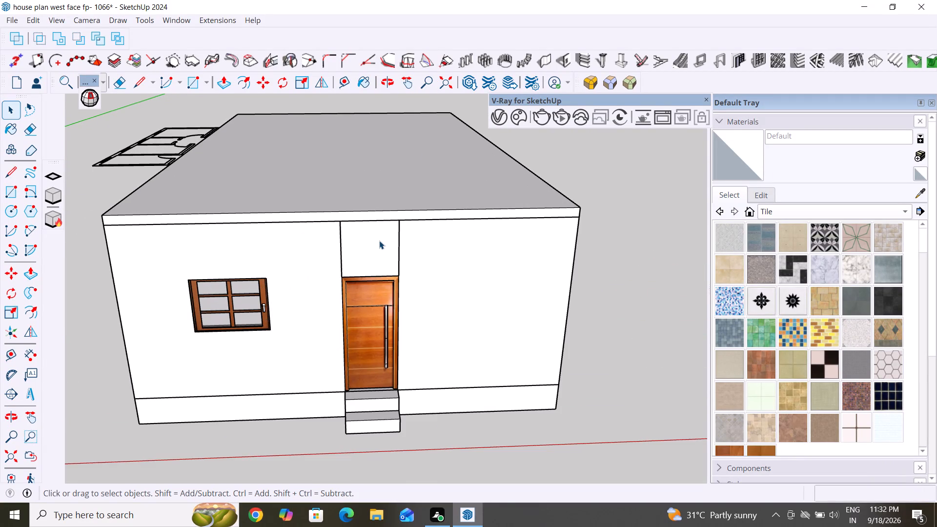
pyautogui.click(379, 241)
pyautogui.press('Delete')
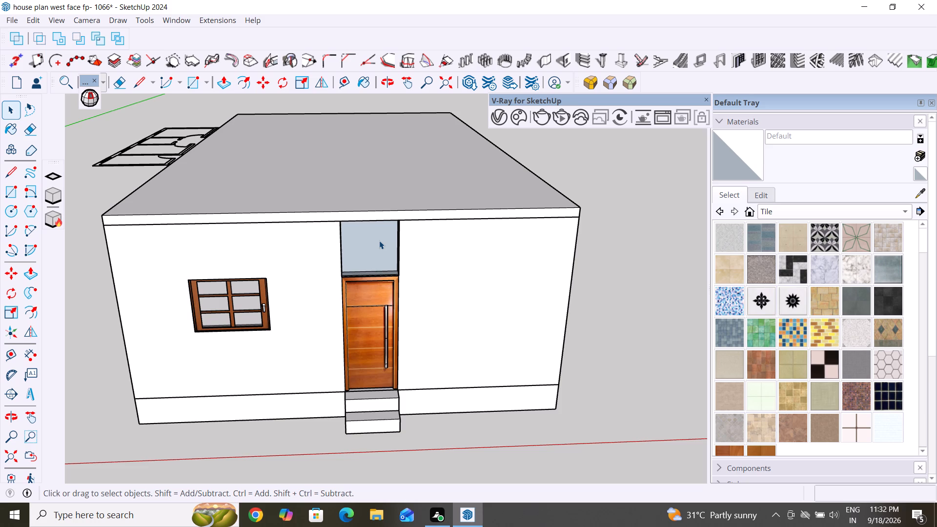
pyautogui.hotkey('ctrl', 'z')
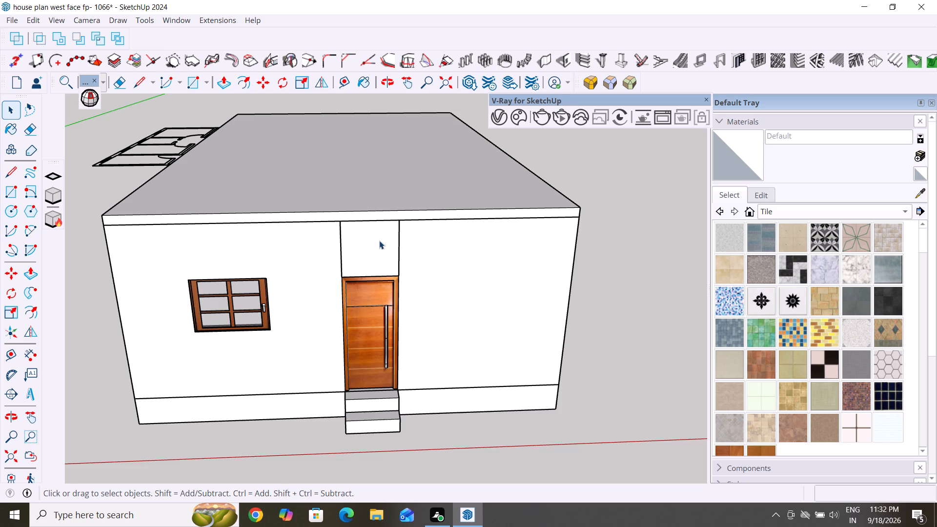
# Delete the front face and the rear face of the infill above the front door.
pyautogui.click(369, 224)
pyautogui.tripleClick(388, 246)
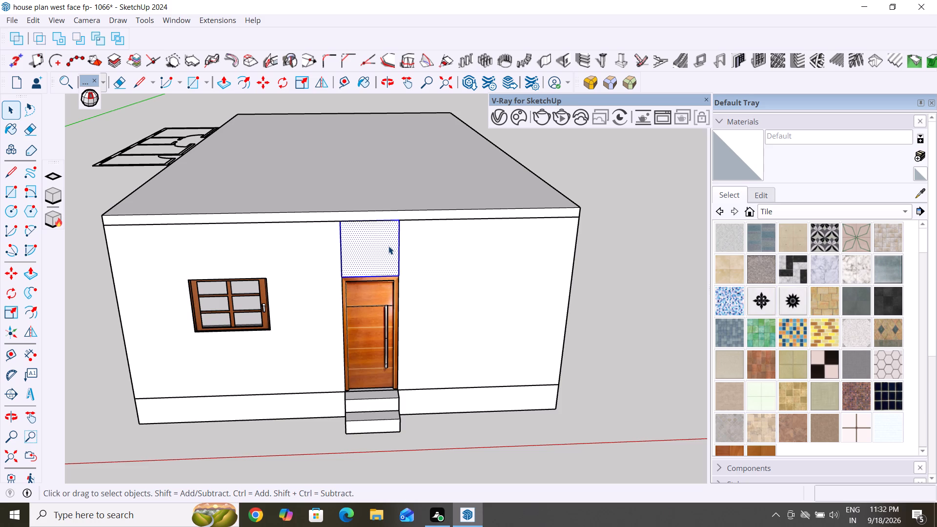
pyautogui.press('Escape')
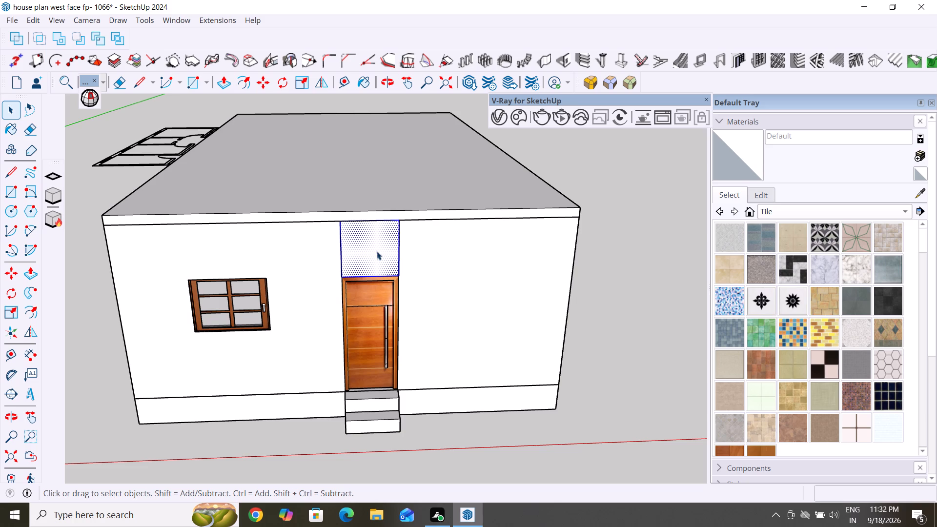
pyautogui.click(376, 251)
pyautogui.press('Delete')
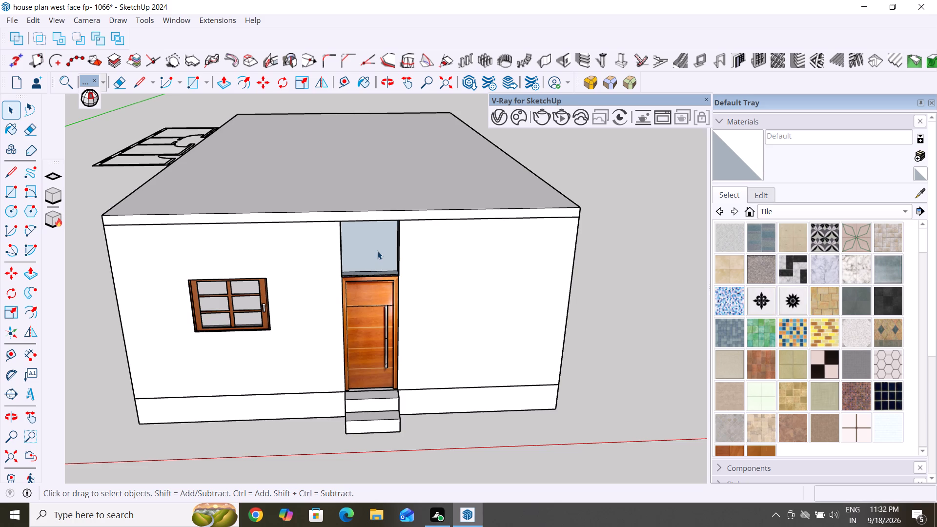
pyautogui.press('Delete')
pyautogui.click(378, 248)
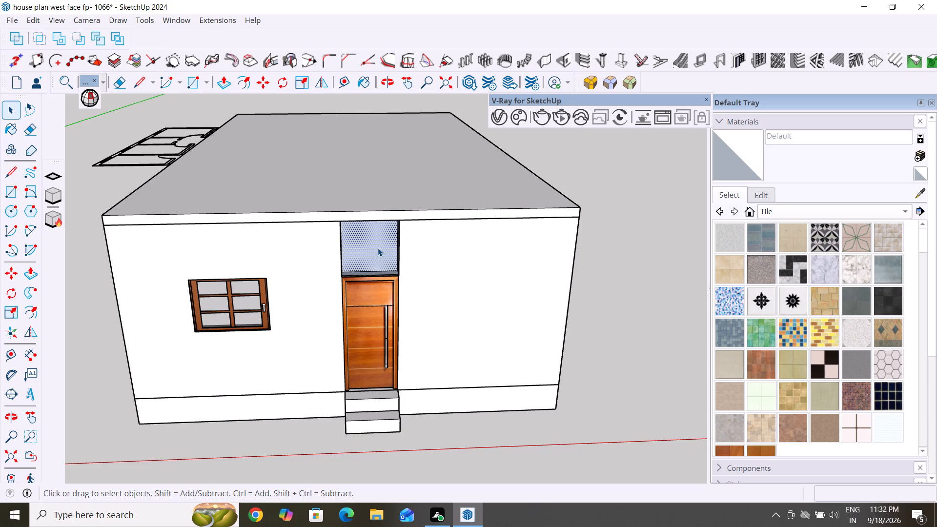
pyautogui.press('Delete')
# Move the front door out of its opening by its bottom corner, about 18' 3 11/16" to clear ground beside the house.
pyautogui.moveTo(383, 348); pyautogui.dragTo(399, 375, button='middle')
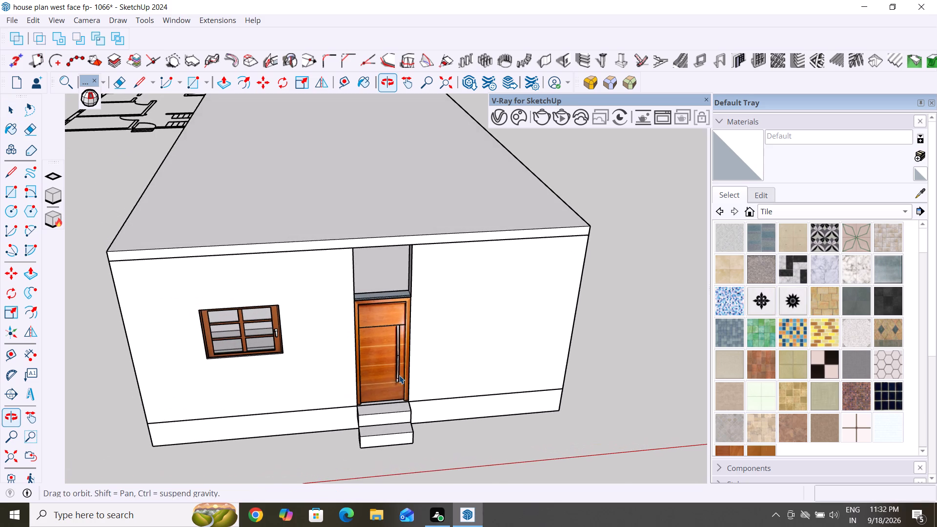
pyautogui.click(393, 339)
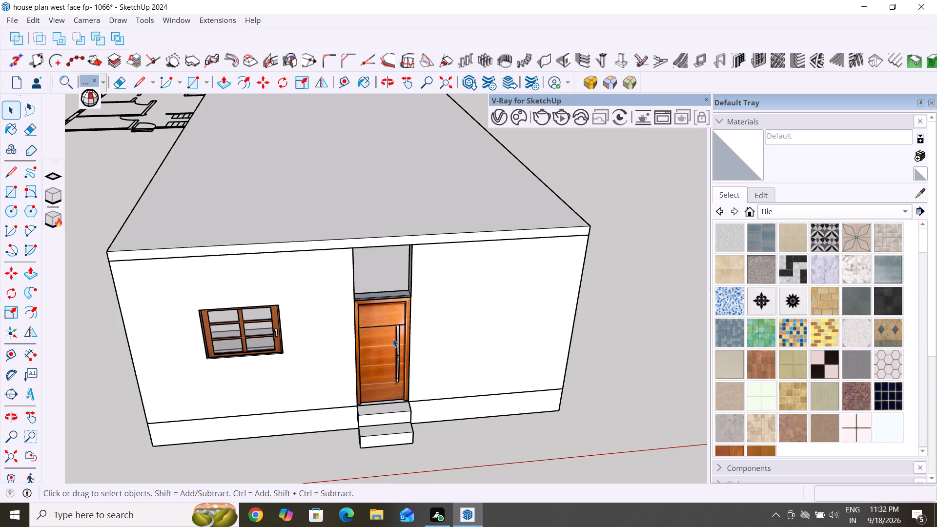
pyautogui.press('m')
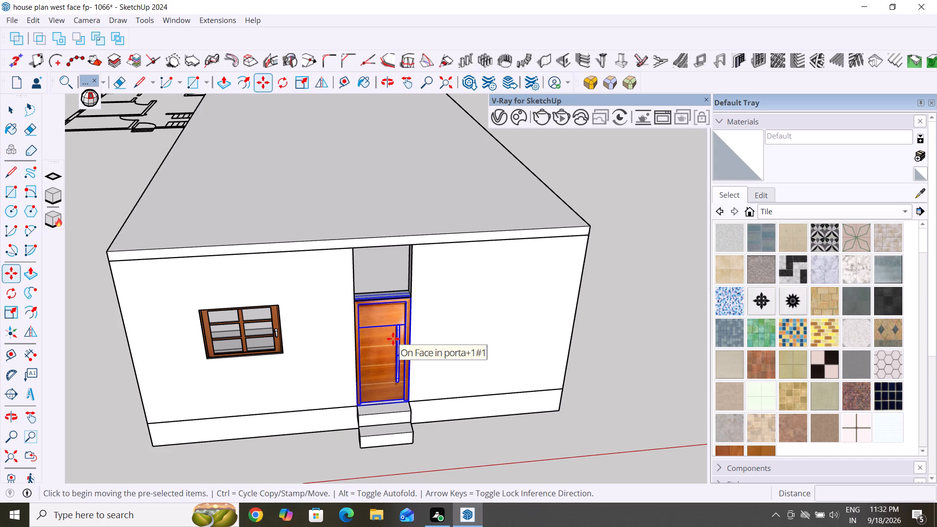
pyautogui.press('Return')
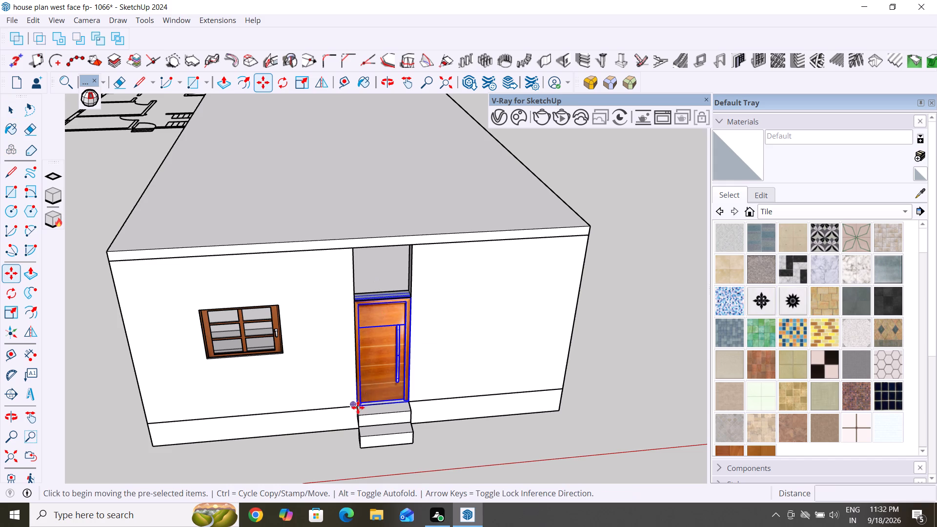
pyautogui.click(356, 406)
pyautogui.click(636, 360)
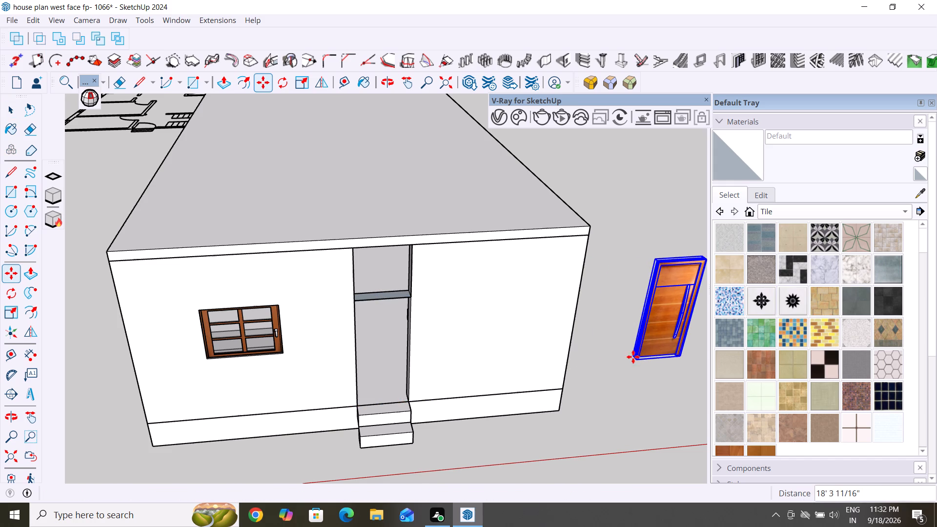
pyautogui.click(14, 111)
# Delete the remaining horizontal bottom face of the infill spanning the front door opening.
pyautogui.moveTo(362, 380); pyautogui.dragTo(252, 303, button='middle')
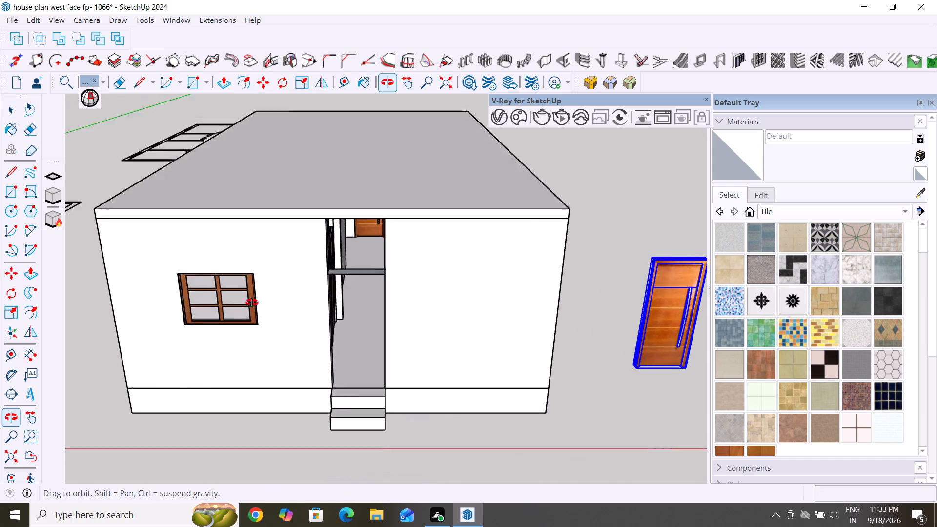
pyautogui.moveTo(252, 303); pyautogui.dragTo(240, 295, button='middle')
pyautogui.scroll(4, 286, 249)
pyautogui.moveTo(286, 249); pyautogui.dragTo(215, 277, button='middle')
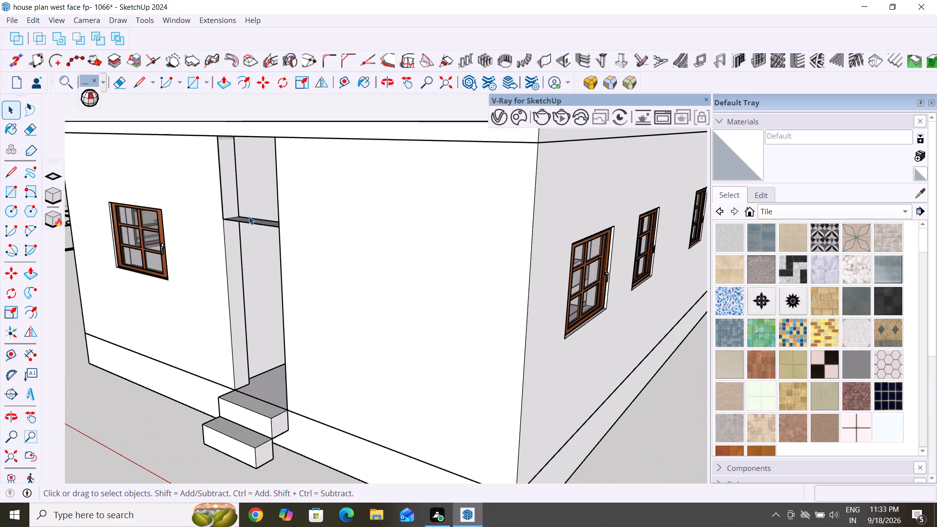
pyautogui.moveTo(254, 227); pyautogui.dragTo(294, 314, button='middle')
pyautogui.click(285, 298)
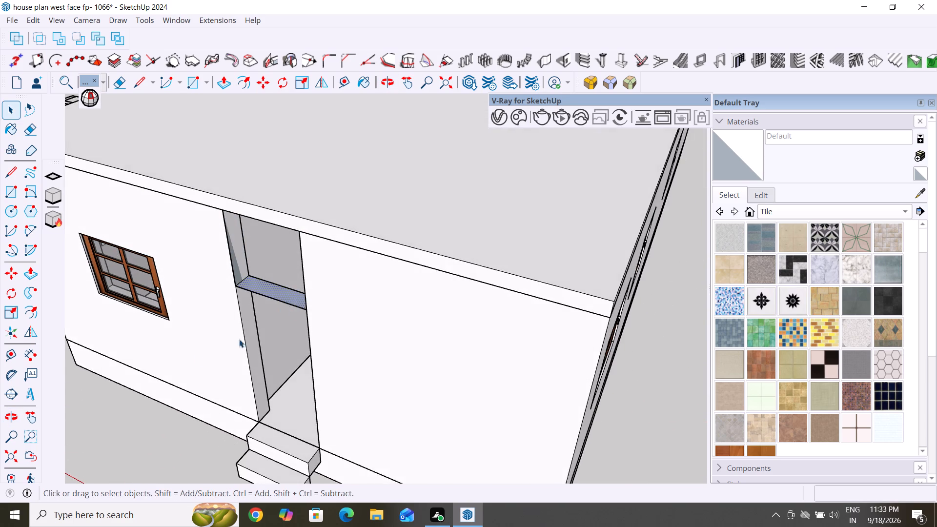
pyautogui.moveTo(200, 362); pyautogui.dragTo(295, 379, button='middle')
pyautogui.scroll(-5, 359, 284)
pyautogui.press('Delete')
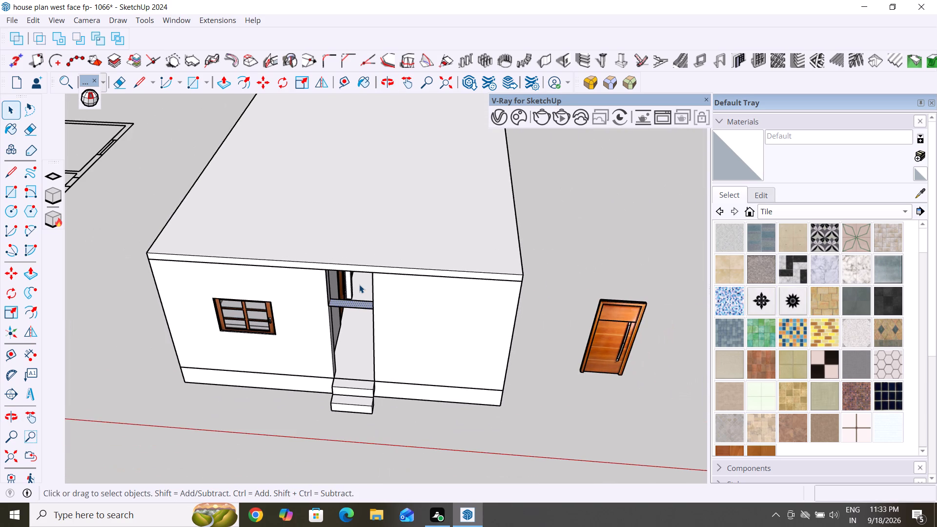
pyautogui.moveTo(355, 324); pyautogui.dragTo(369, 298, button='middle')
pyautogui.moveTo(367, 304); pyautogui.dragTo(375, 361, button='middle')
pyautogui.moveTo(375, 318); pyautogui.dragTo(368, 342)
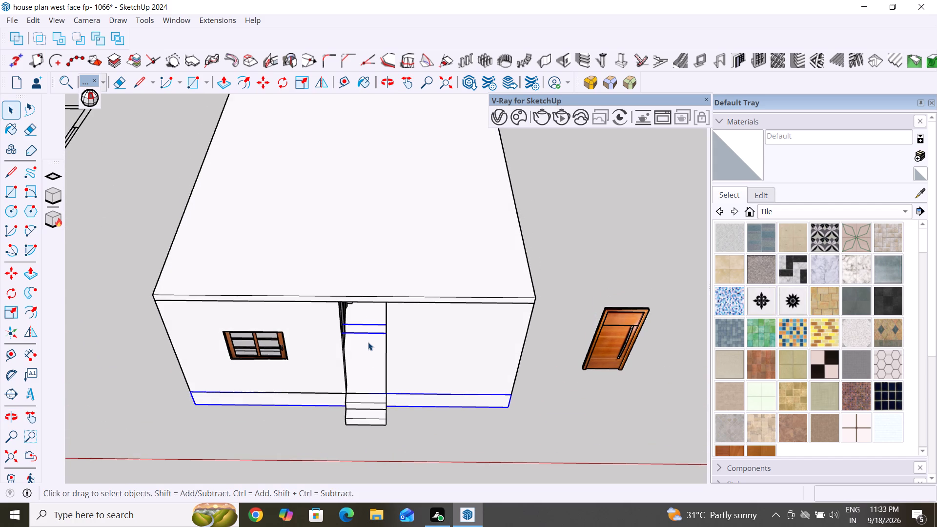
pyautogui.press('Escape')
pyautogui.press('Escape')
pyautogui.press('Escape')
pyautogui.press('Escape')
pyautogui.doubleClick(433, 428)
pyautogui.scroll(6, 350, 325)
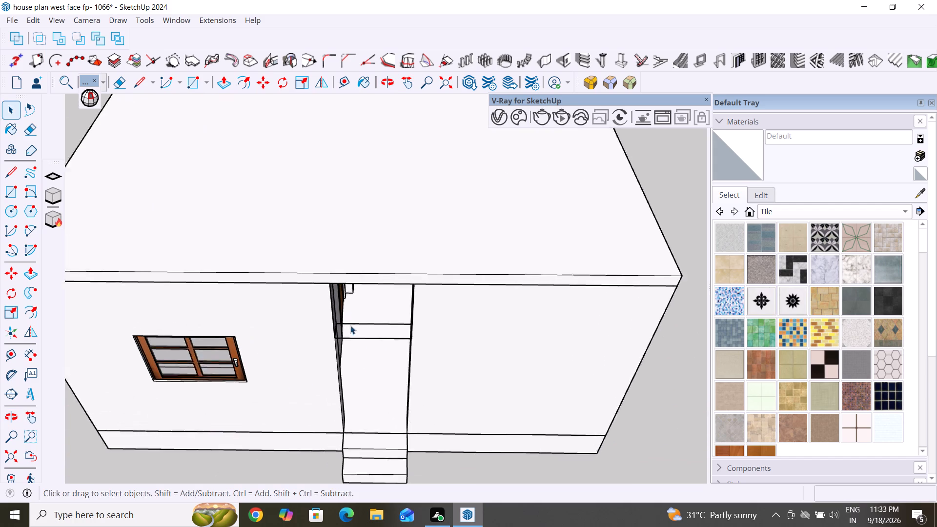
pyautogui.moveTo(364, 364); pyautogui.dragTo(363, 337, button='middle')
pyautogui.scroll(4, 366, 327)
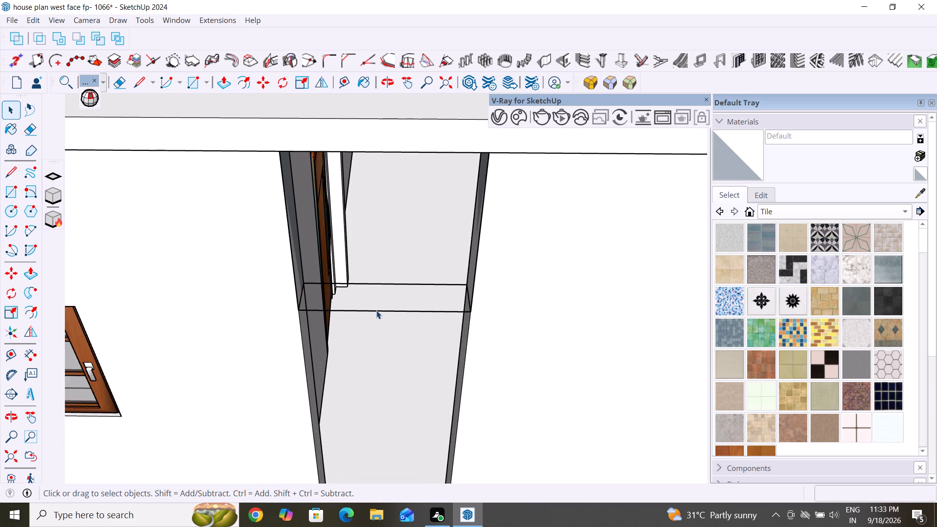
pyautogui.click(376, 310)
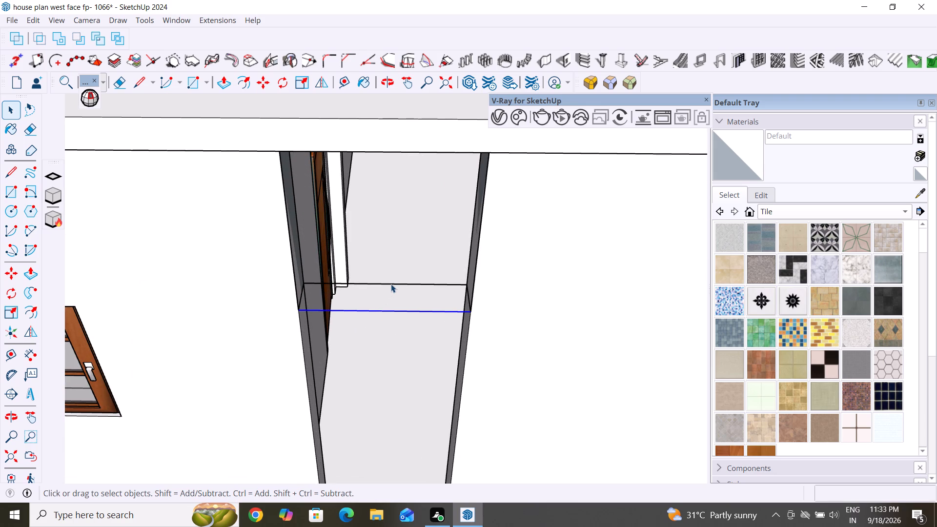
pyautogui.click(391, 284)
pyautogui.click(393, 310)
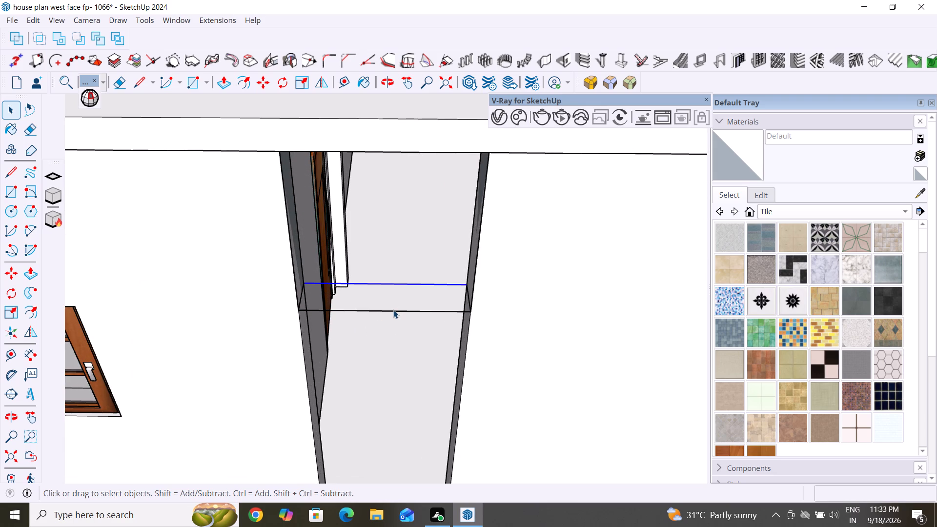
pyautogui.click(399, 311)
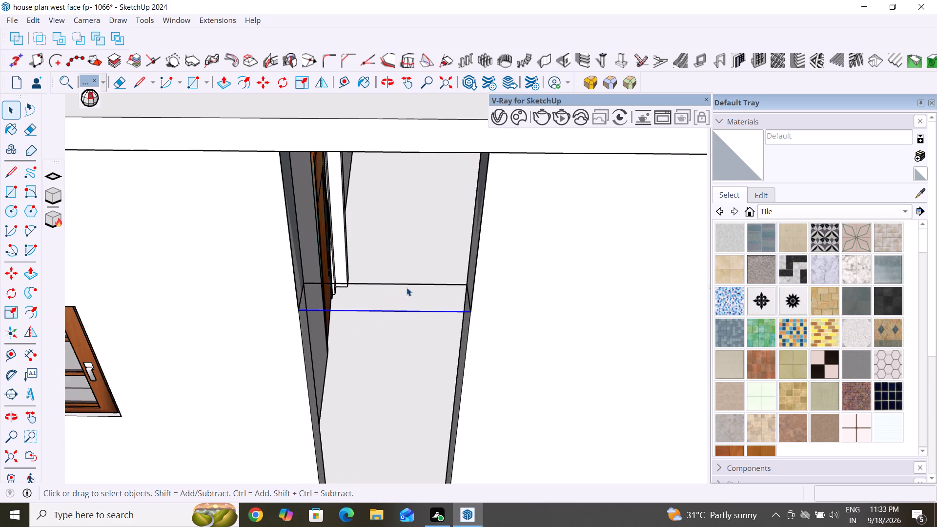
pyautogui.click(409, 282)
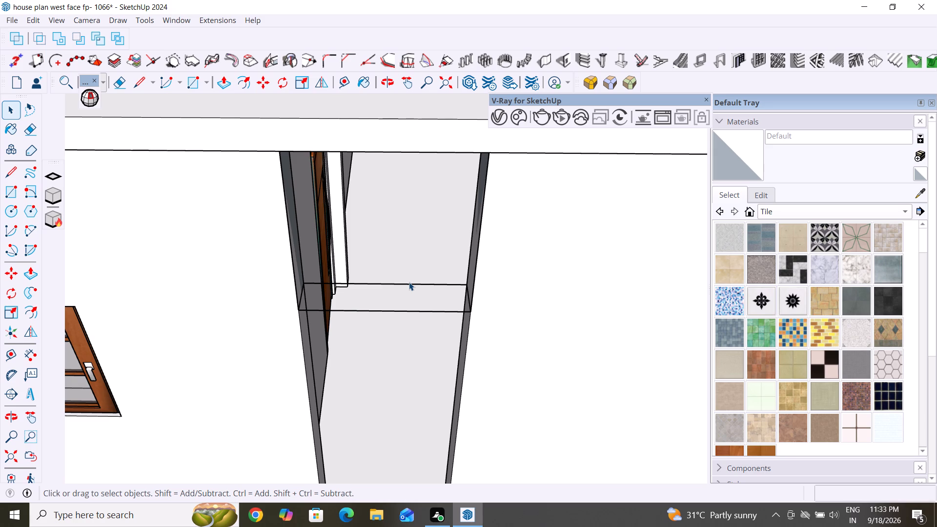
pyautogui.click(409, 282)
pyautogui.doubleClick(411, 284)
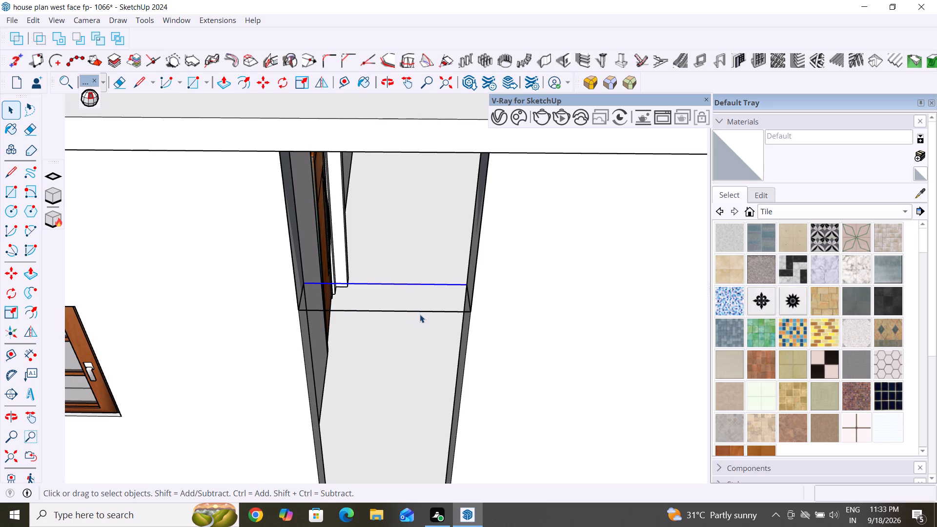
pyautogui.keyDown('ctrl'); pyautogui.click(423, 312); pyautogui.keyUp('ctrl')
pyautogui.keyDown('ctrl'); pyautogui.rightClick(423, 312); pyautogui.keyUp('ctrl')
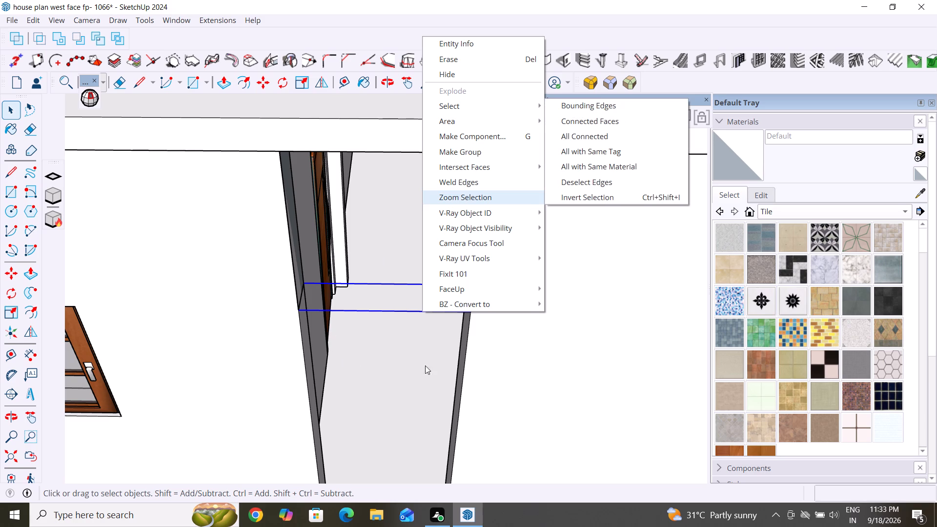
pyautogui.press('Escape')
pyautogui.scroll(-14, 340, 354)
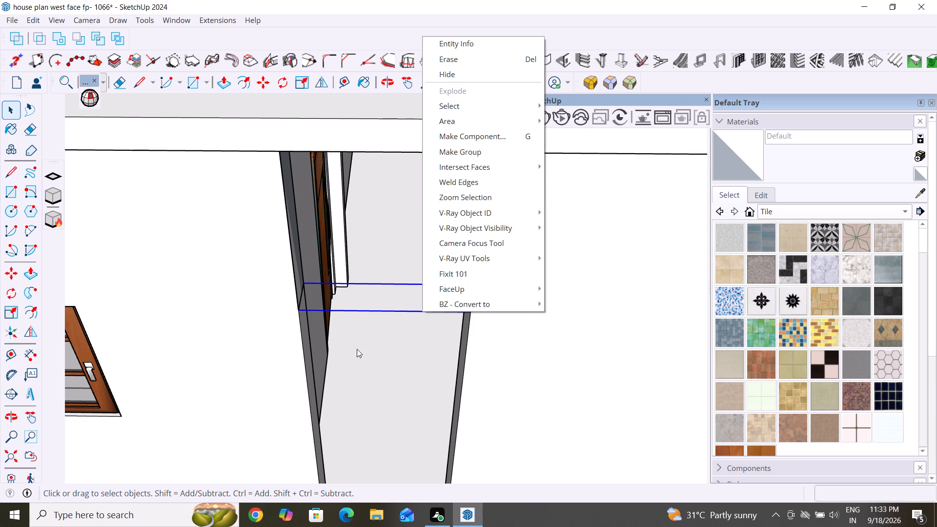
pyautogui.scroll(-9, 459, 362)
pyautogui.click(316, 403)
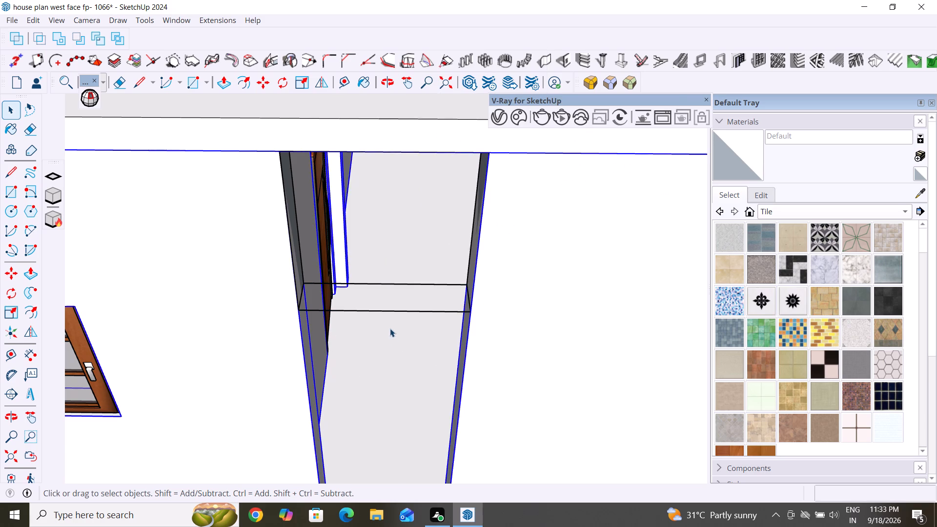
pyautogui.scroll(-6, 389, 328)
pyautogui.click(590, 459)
# Delete the two leftover horizontal edges spanning the front door opening.
pyautogui.scroll(4, 400, 307)
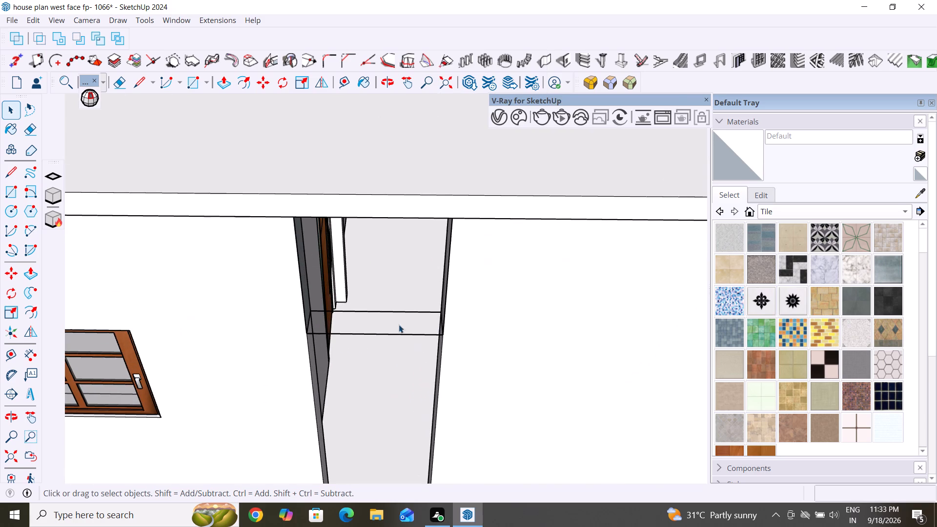
pyautogui.click(399, 334)
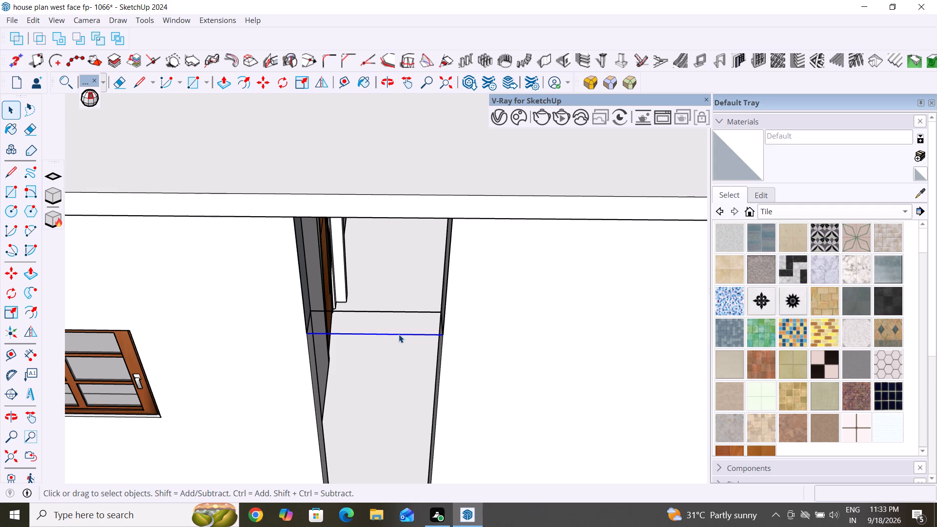
pyautogui.press('Delete')
pyautogui.click(399, 313)
pyautogui.press('Delete')
# Delete the short leftover edge across the door opening's jamb on the window side.
pyautogui.moveTo(398, 329); pyautogui.dragTo(334, 331, button='middle')
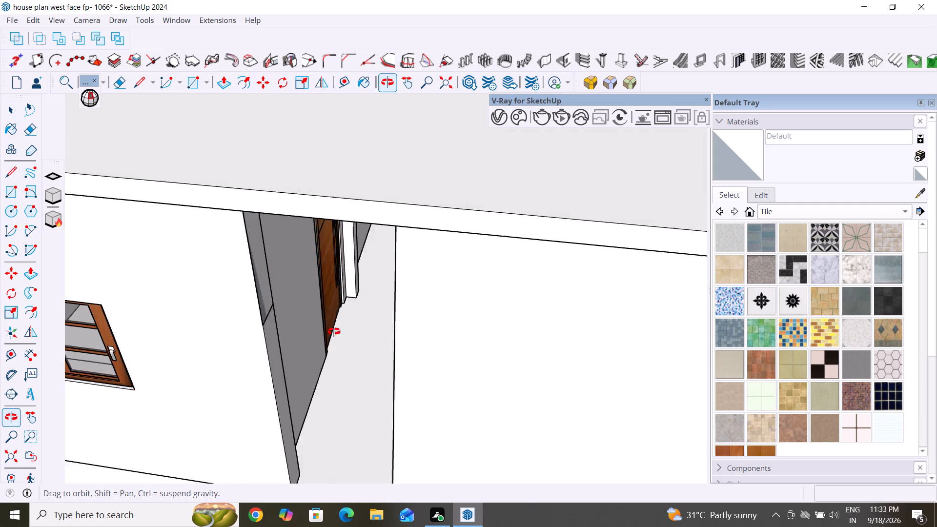
pyautogui.moveTo(334, 331); pyautogui.dragTo(291, 322, button='middle')
pyautogui.scroll(3, 206, 293)
pyautogui.click(208, 275)
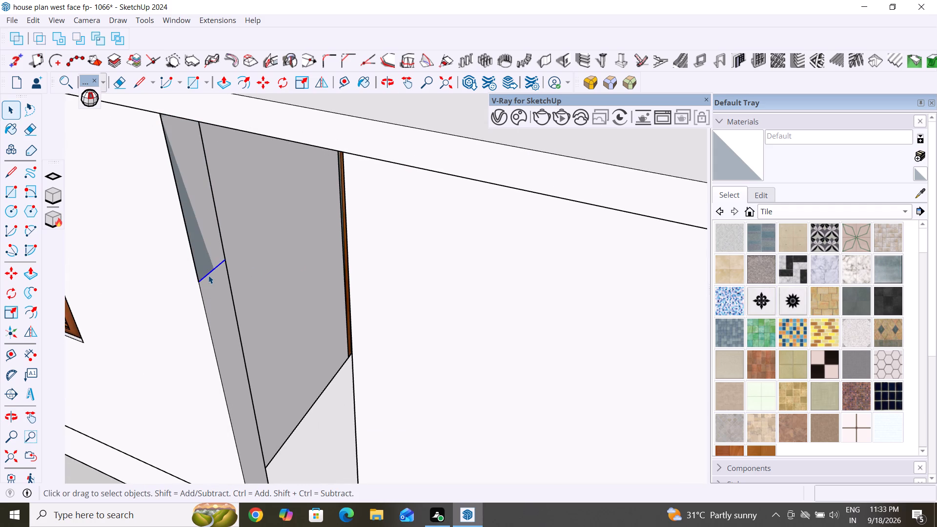
pyautogui.press('Delete')
# Delete the short leftover edge across the front door opening's jamb on the side away from the window.
pyautogui.scroll(-5, 219, 306)
pyautogui.moveTo(248, 274); pyautogui.dragTo(549, 312, button='middle')
pyautogui.moveTo(469, 344); pyautogui.dragTo(469, 343, button='middle')
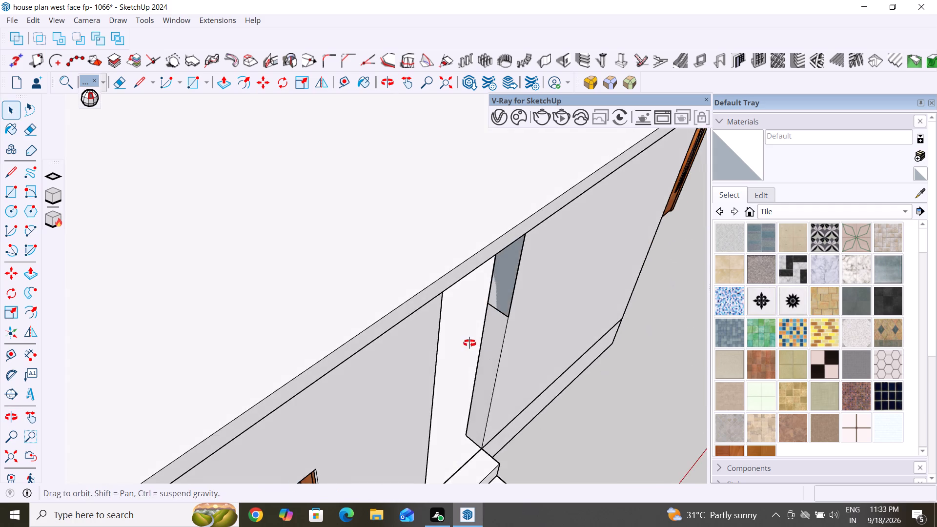
pyautogui.moveTo(469, 343); pyautogui.dragTo(486, 272, button='middle')
pyautogui.scroll(3, 504, 267)
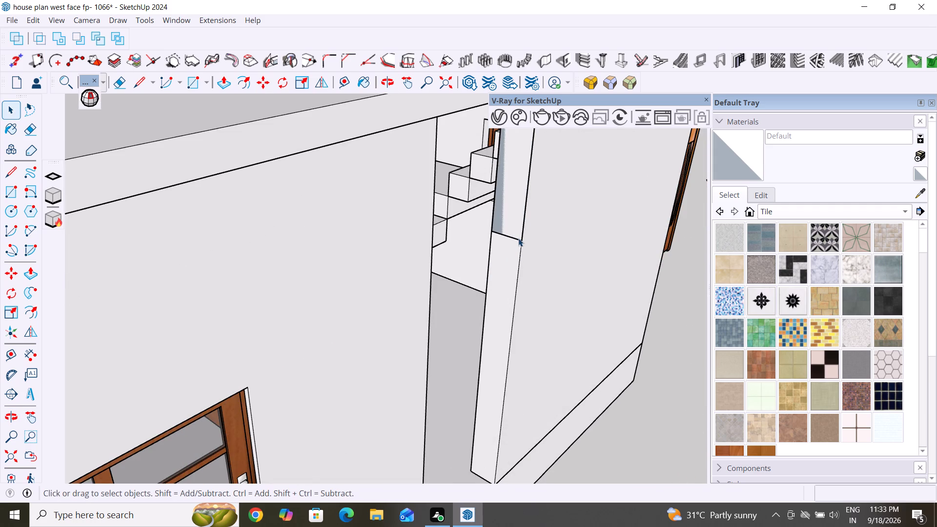
pyautogui.click(511, 238)
pyautogui.press('Delete')
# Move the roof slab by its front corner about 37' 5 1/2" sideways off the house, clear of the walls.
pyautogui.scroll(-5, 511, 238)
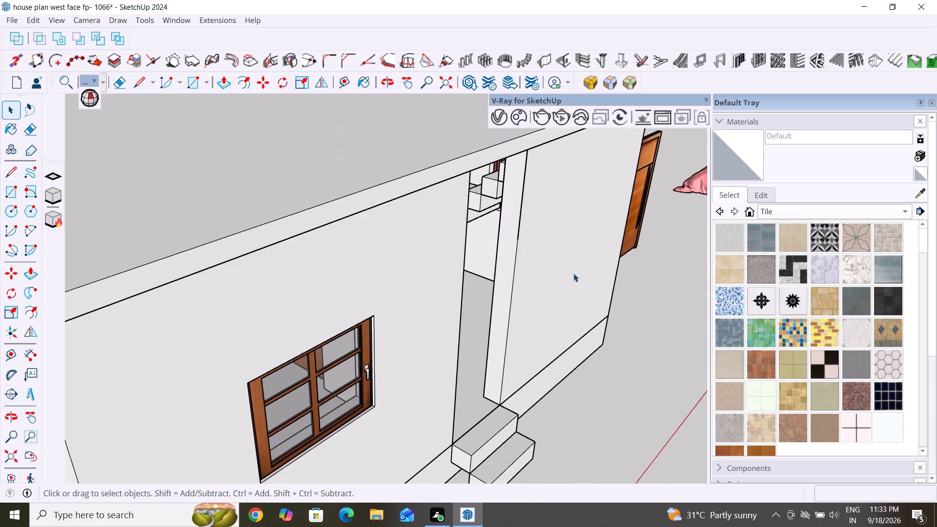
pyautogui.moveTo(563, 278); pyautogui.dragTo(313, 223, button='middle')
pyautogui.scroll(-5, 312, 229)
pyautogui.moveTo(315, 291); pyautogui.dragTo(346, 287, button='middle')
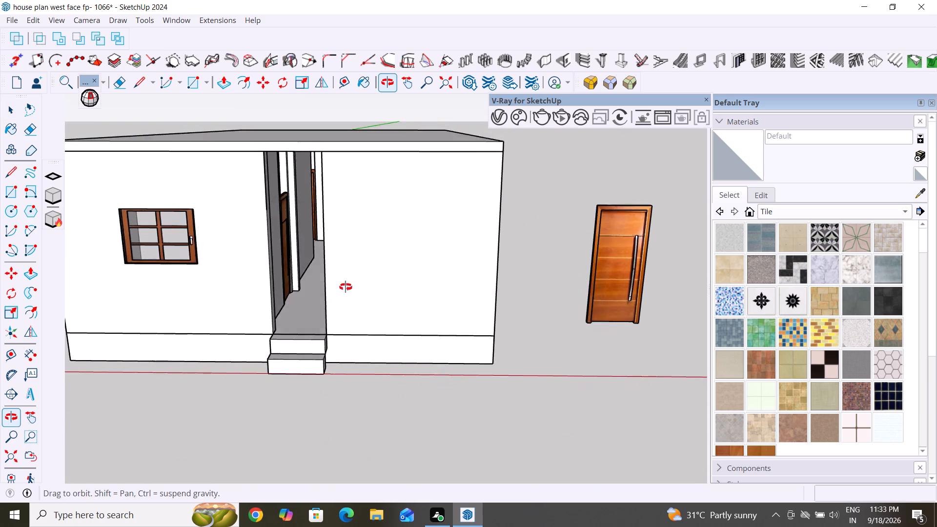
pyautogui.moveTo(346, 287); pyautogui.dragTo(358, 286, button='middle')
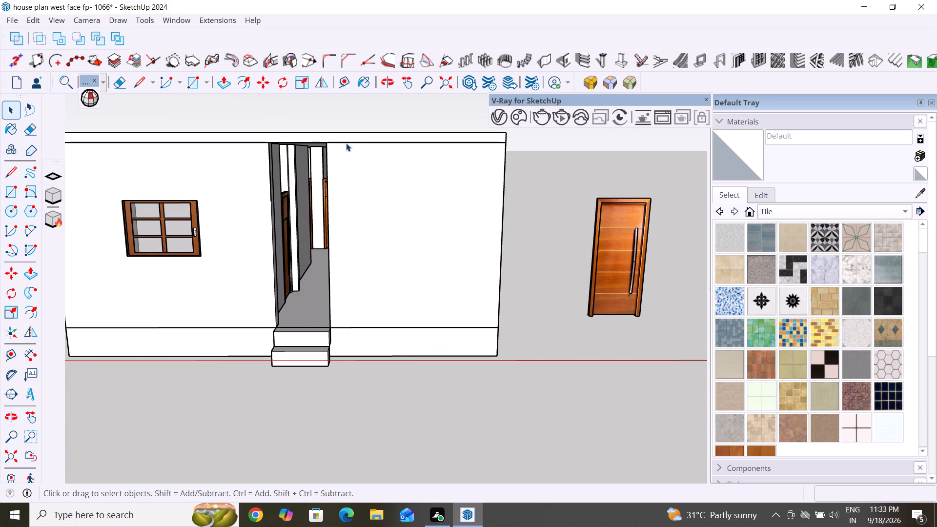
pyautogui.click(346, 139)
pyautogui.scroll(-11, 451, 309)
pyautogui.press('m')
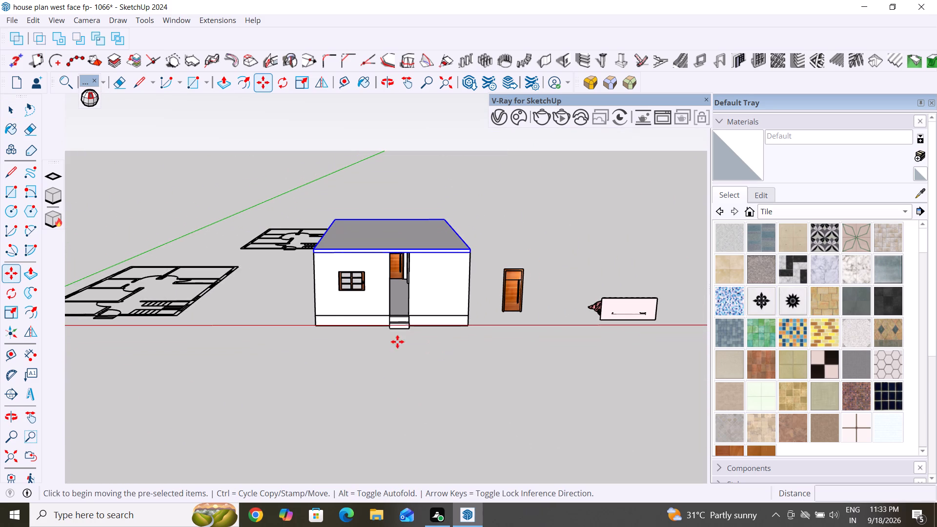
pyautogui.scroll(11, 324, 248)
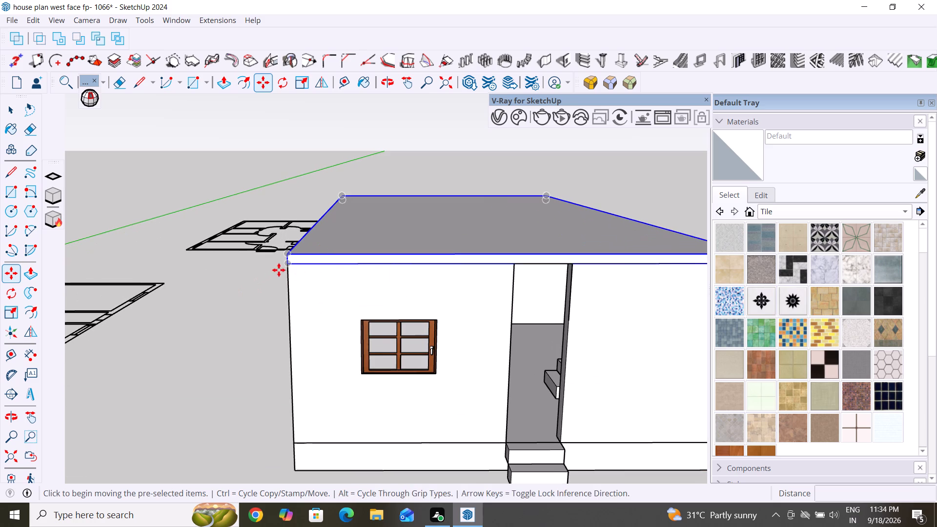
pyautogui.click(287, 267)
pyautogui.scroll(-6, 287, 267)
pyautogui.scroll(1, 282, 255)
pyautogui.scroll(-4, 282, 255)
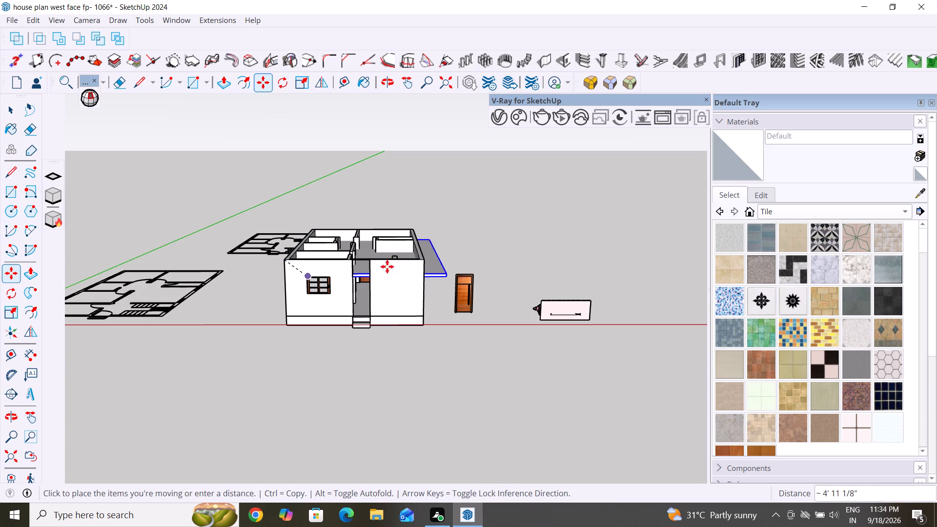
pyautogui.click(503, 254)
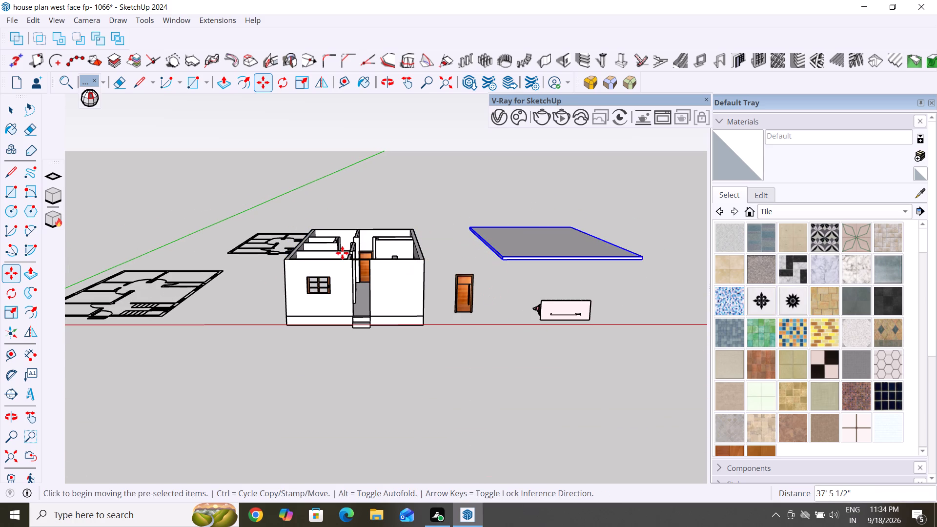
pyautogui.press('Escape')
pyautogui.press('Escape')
# Examine the open house from above, checking the rooms, interior doors, windows, staircase and front entrance.
pyautogui.moveTo(400, 253); pyautogui.dragTo(336, 331, button='middle')
pyautogui.scroll(5, 350, 246)
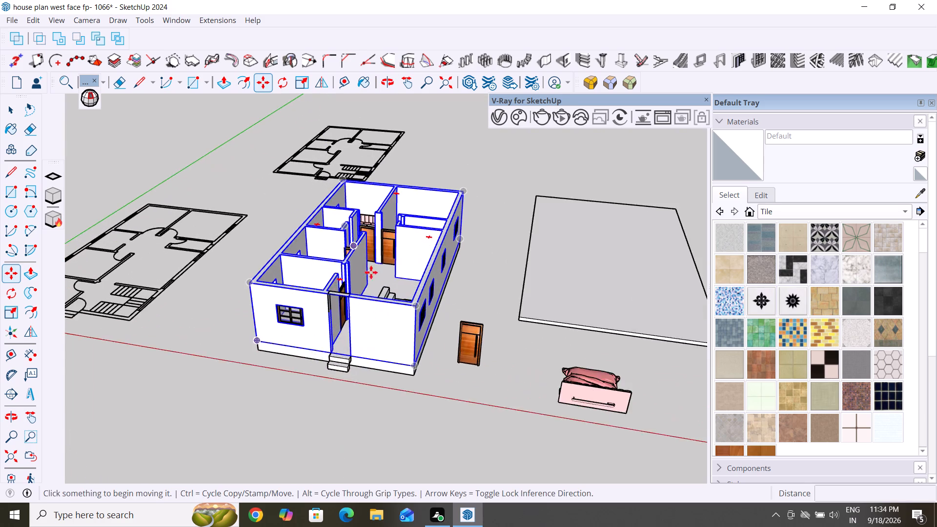
pyautogui.scroll(1, 373, 289)
pyautogui.moveTo(360, 291); pyautogui.dragTo(222, 329, button='middle')
pyautogui.scroll(9, 302, 281)
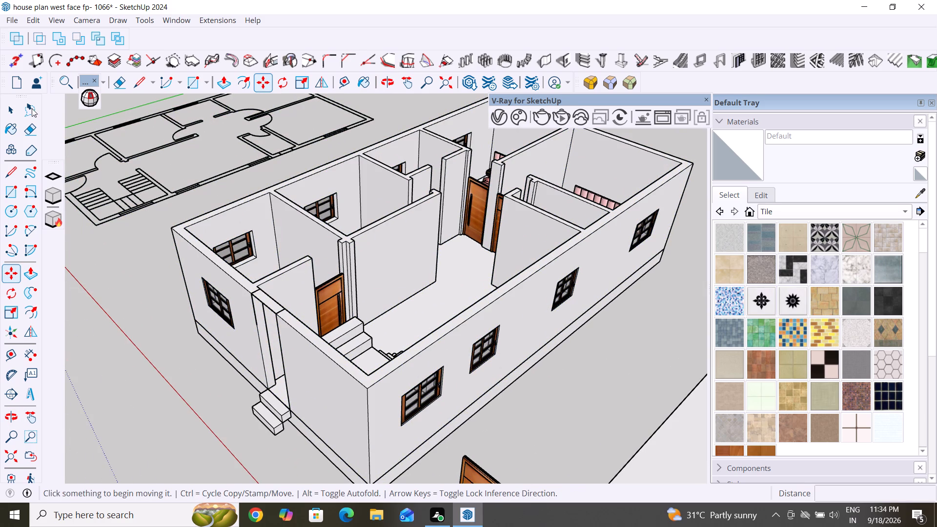
pyautogui.click(13, 108)
pyautogui.moveTo(480, 301); pyautogui.dragTo(370, 293, button='middle')
pyautogui.scroll(5, 352, 269)
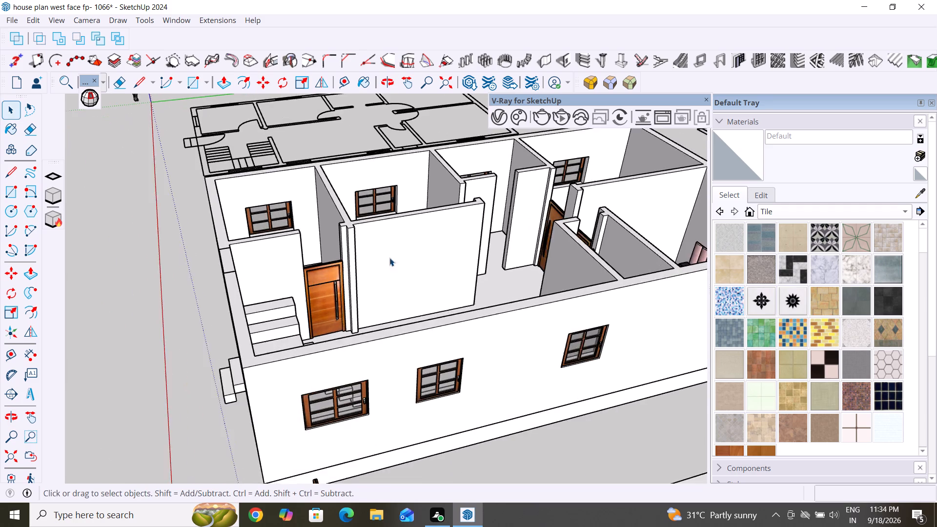
pyautogui.moveTo(392, 254); pyautogui.dragTo(295, 269, button='middle')
pyautogui.scroll(9, 297, 248)
pyautogui.moveTo(343, 221); pyautogui.dragTo(364, 180, button='middle')
pyautogui.scroll(-5, 297, 308)
pyautogui.moveTo(325, 254); pyautogui.dragTo(321, 226, button='middle')
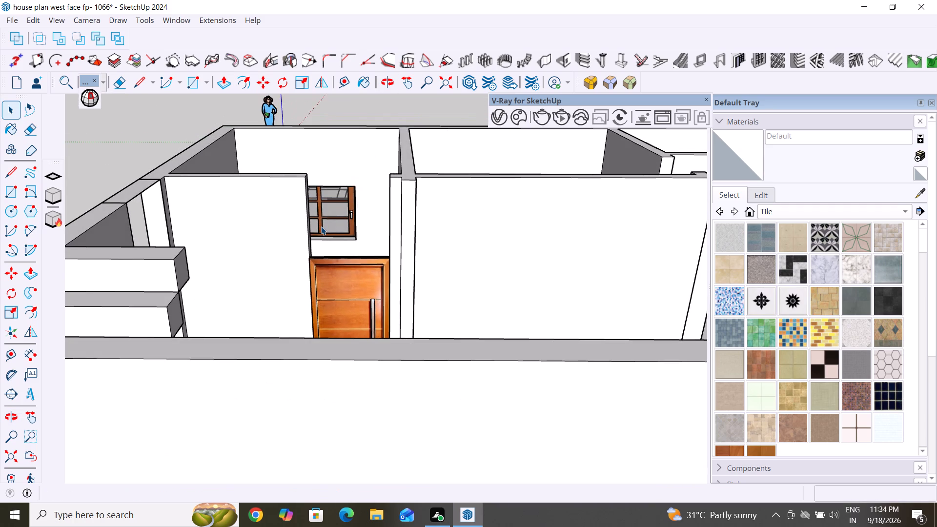
pyautogui.moveTo(324, 227); pyautogui.dragTo(427, 407, button='middle')
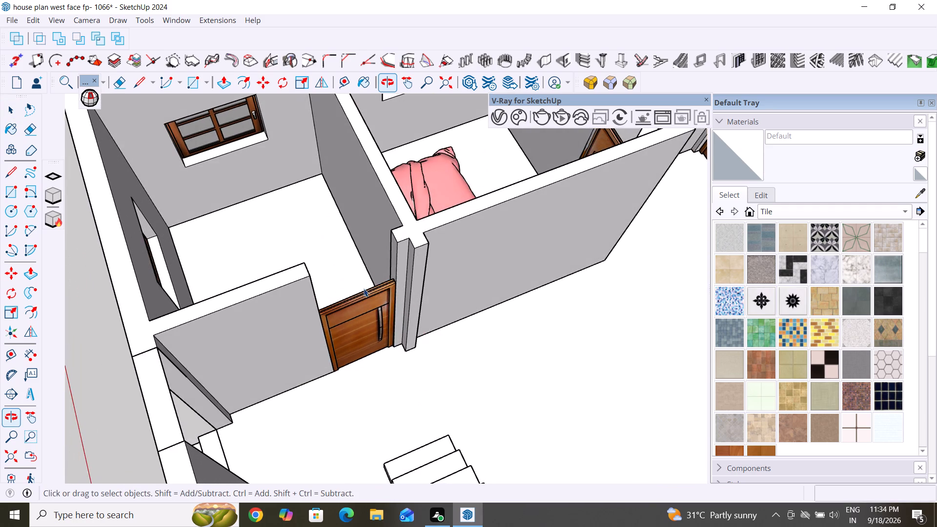
pyautogui.scroll(-5, 342, 269)
pyautogui.moveTo(474, 281); pyautogui.dragTo(276, 229, button='middle')
pyautogui.scroll(-3, 471, 282)
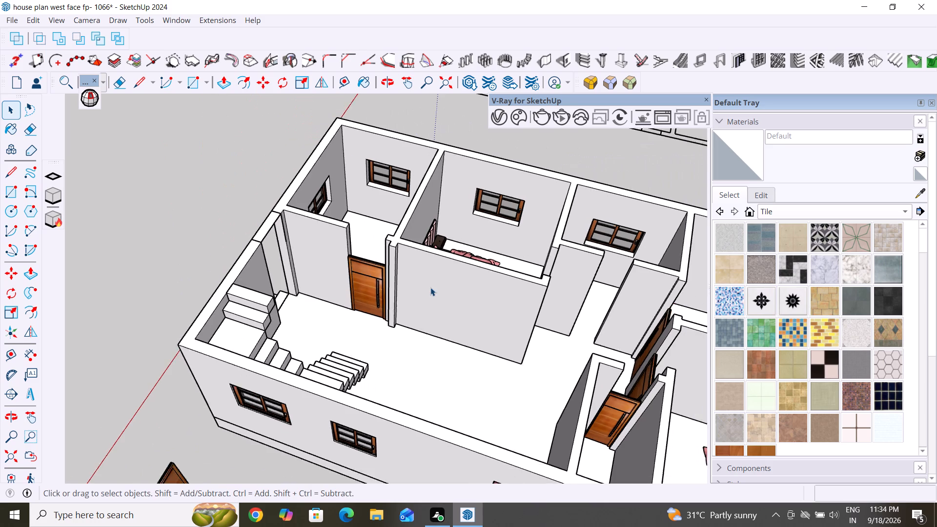
pyautogui.moveTo(509, 296); pyautogui.dragTo(255, 338, button='middle')
pyautogui.moveTo(532, 348); pyautogui.dragTo(424, 264, button='middle')
pyautogui.moveTo(375, 366); pyautogui.dragTo(645, 391, button='middle')
pyautogui.moveTo(388, 411); pyautogui.dragTo(658, 381, button='middle')
pyautogui.scroll(-5, 381, 291)
pyautogui.scroll(-5, 397, 245)
pyautogui.moveTo(319, 311); pyautogui.dragTo(433, 322, button='middle')
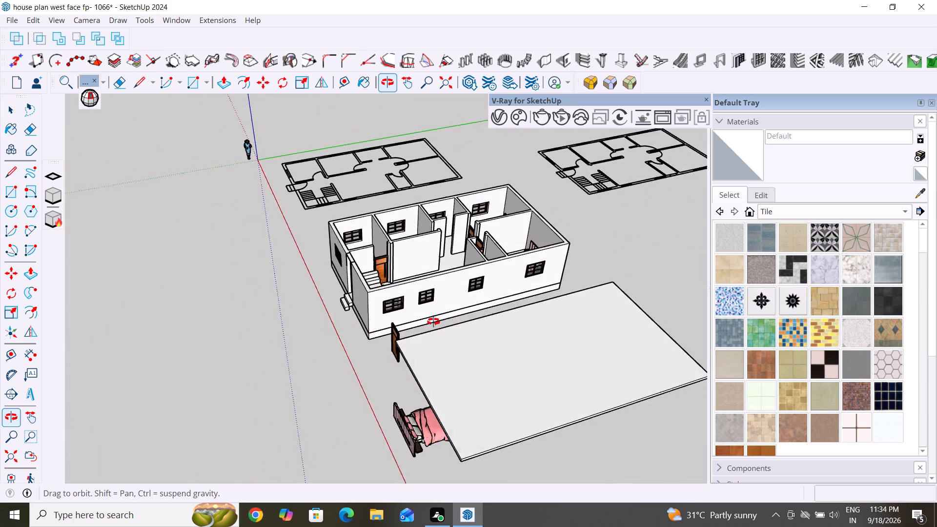
pyautogui.moveTo(433, 322); pyautogui.dragTo(519, 302, button='middle')
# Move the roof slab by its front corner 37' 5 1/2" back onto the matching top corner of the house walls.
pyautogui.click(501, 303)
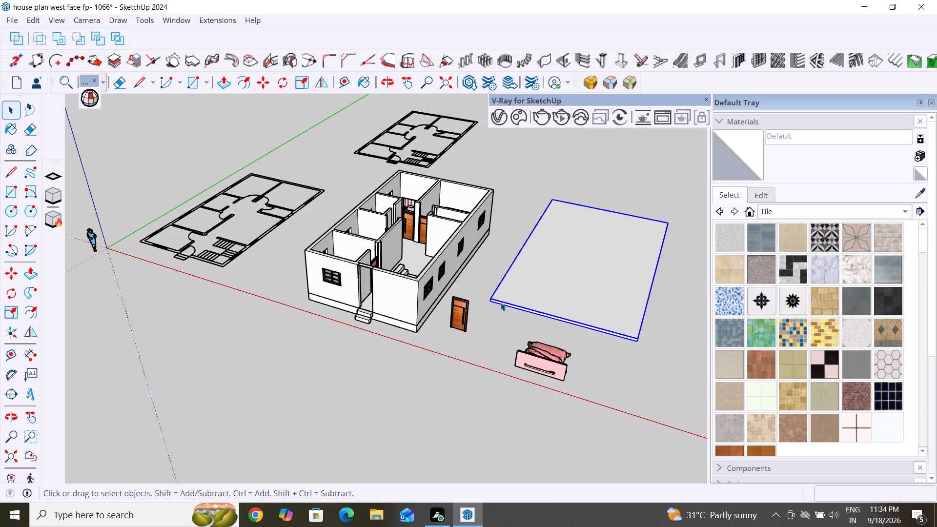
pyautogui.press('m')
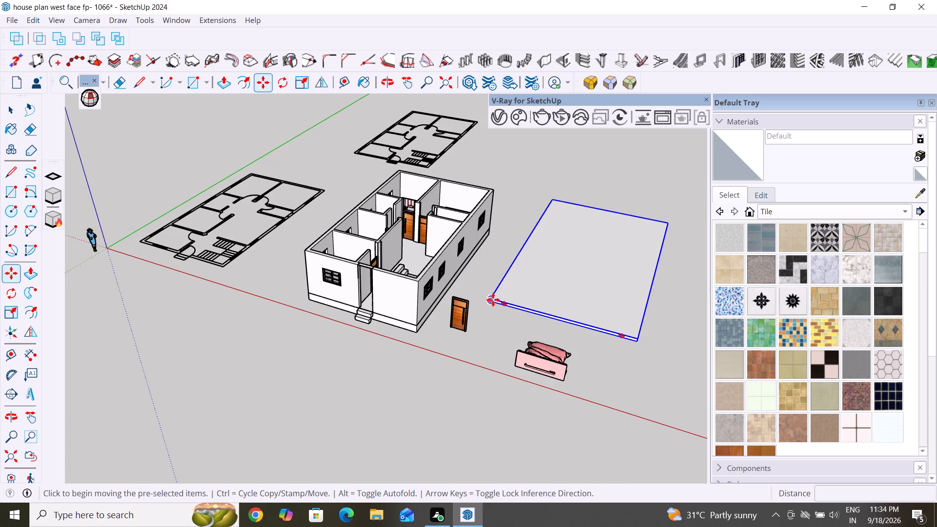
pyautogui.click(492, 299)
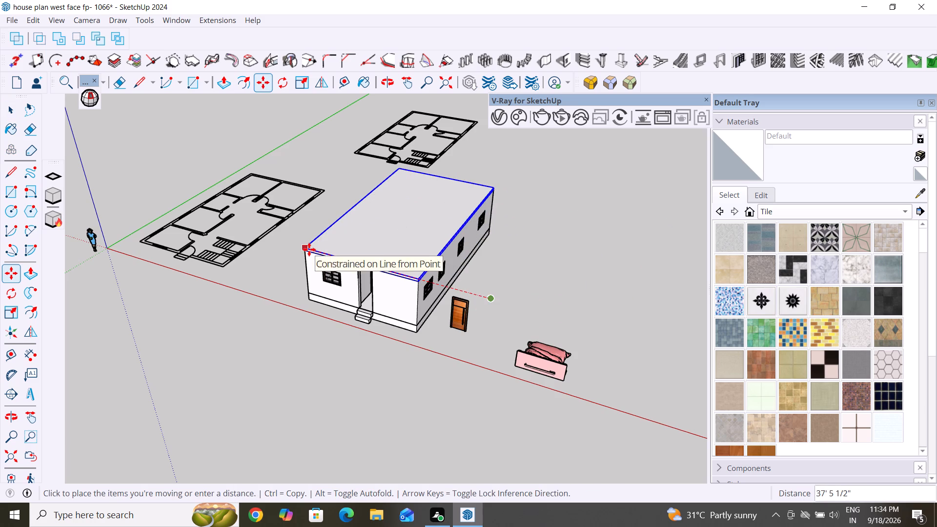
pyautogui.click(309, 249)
# Delete the thin horizontal face spanning the top of the front door opening under the roof slab.
pyautogui.moveTo(434, 384); pyautogui.dragTo(526, 292, button='middle')
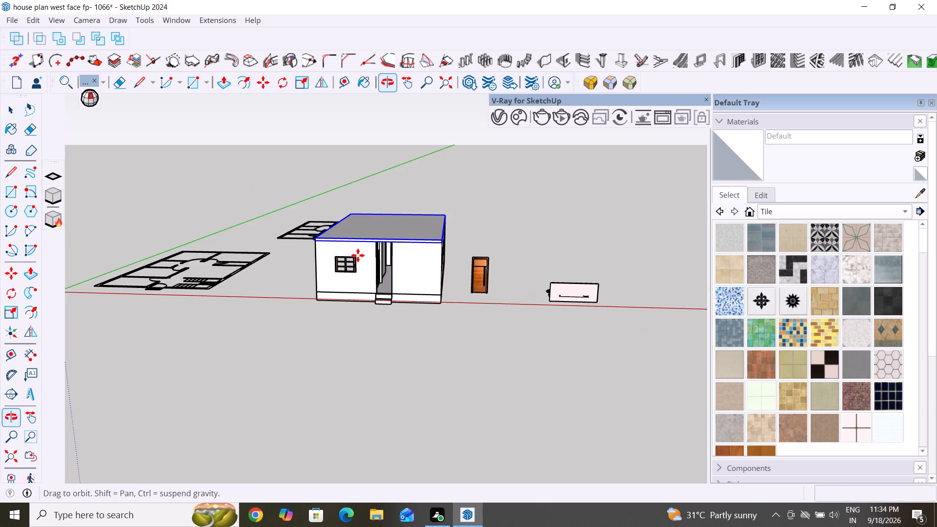
pyautogui.scroll(8, 354, 260)
pyautogui.scroll(1, 406, 262)
pyautogui.moveTo(406, 262); pyautogui.dragTo(433, 224, button='middle')
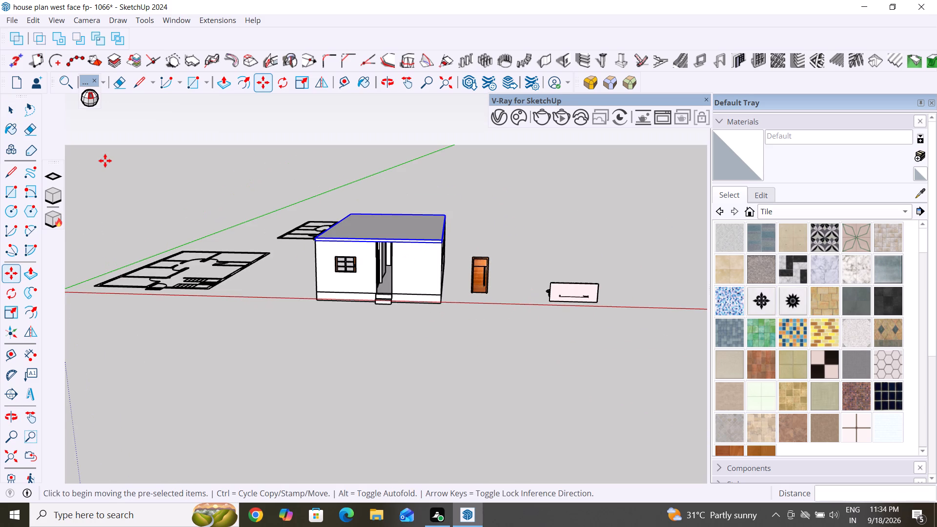
pyautogui.scroll(3, 376, 267)
pyautogui.click(15, 112)
pyautogui.moveTo(299, 353); pyautogui.dragTo(379, 374, button='middle')
pyautogui.scroll(4, 421, 324)
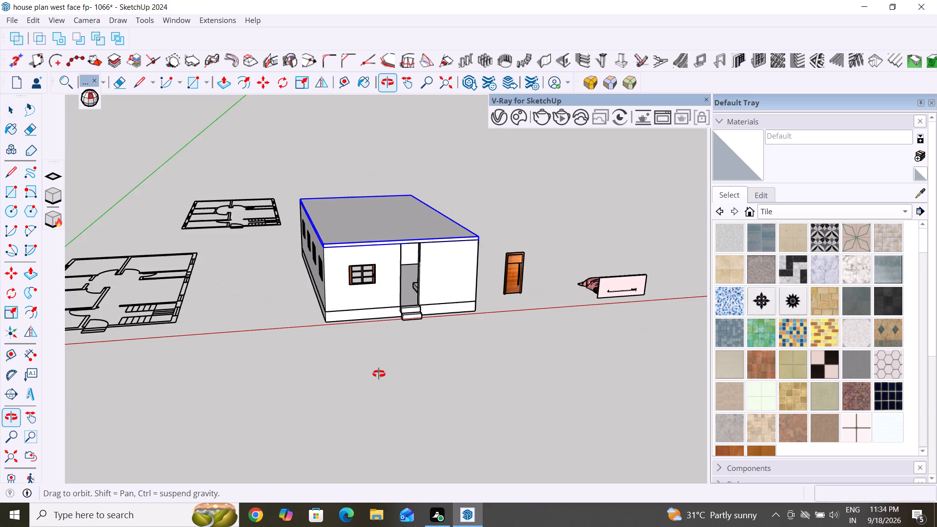
pyautogui.scroll(2, 379, 374)
pyautogui.moveTo(423, 319); pyautogui.dragTo(326, 286, button='middle')
pyautogui.scroll(5, 345, 177)
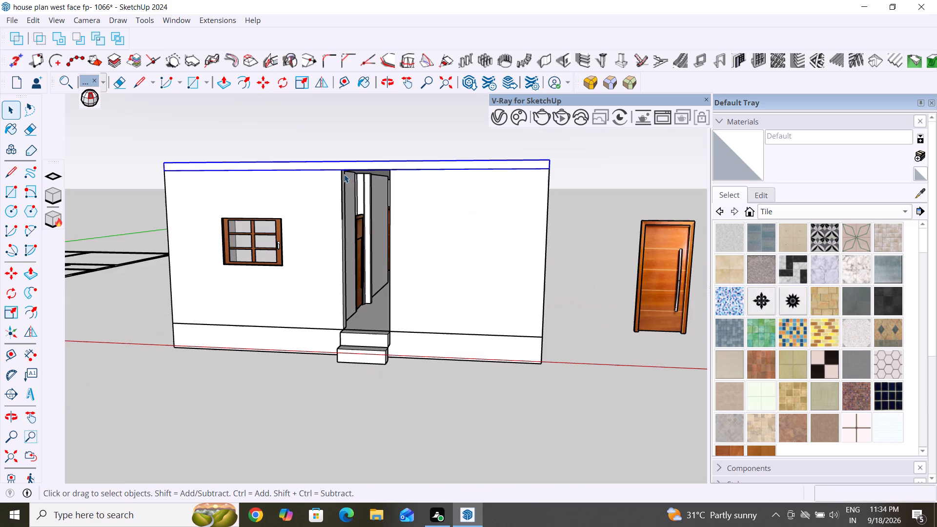
pyautogui.scroll(4, 344, 174)
pyautogui.moveTo(350, 174); pyautogui.dragTo(388, 118, button='middle')
pyautogui.scroll(3, 384, 132)
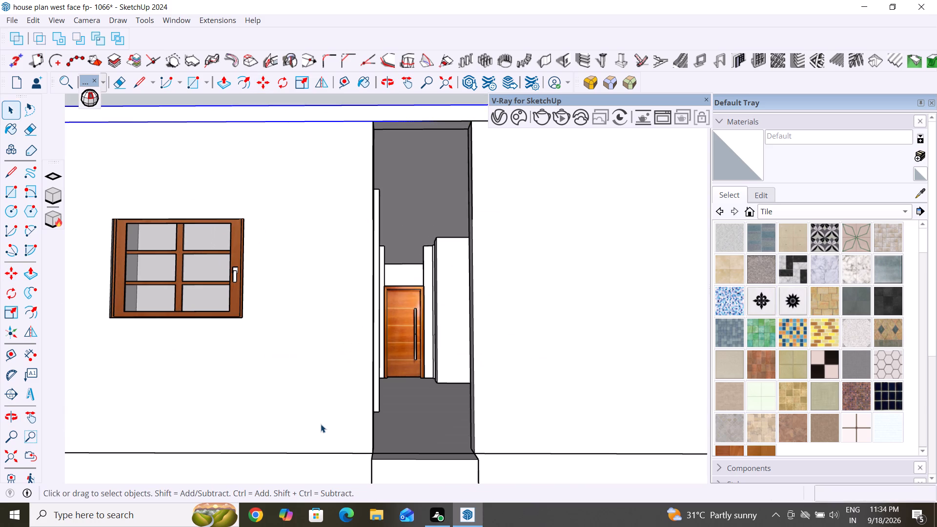
pyautogui.scroll(-11, 321, 416)
pyautogui.moveTo(349, 339); pyautogui.dragTo(364, 230, button='middle')
pyautogui.scroll(9, 372, 193)
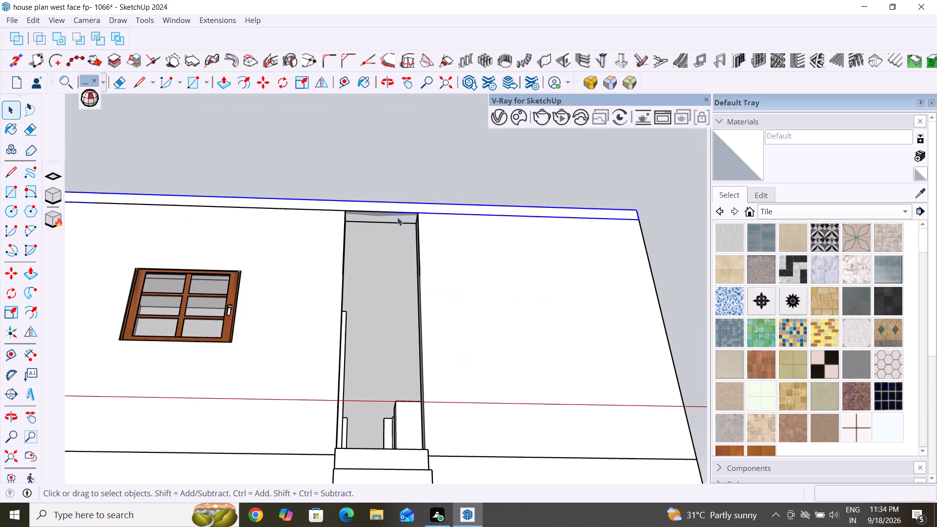
pyautogui.click(398, 219)
pyautogui.press('Delete')
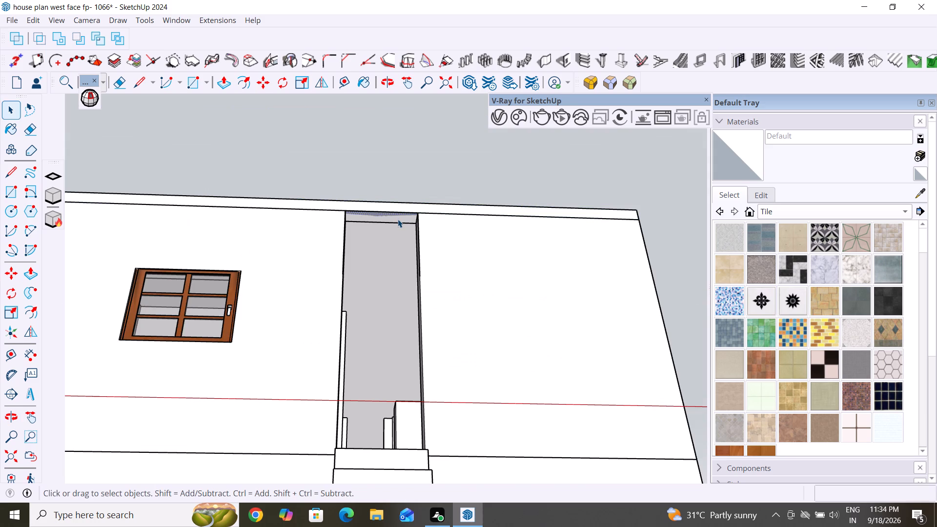
# Delete the leftover horizontal edge spanning the inner side of the front door opening beneath the roof slab.
pyautogui.click(404, 223)
pyautogui.press('Home')
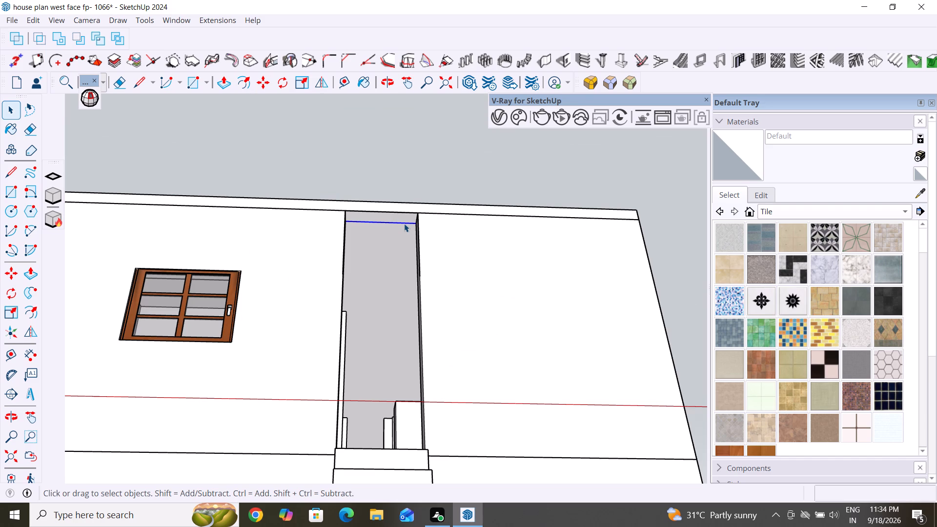
pyautogui.press('Delete')
# Draw a 3' by 9" horizontal rectangle across the top of the front door opening, between opposite jamb corners.
pyautogui.scroll(-3, 405, 237)
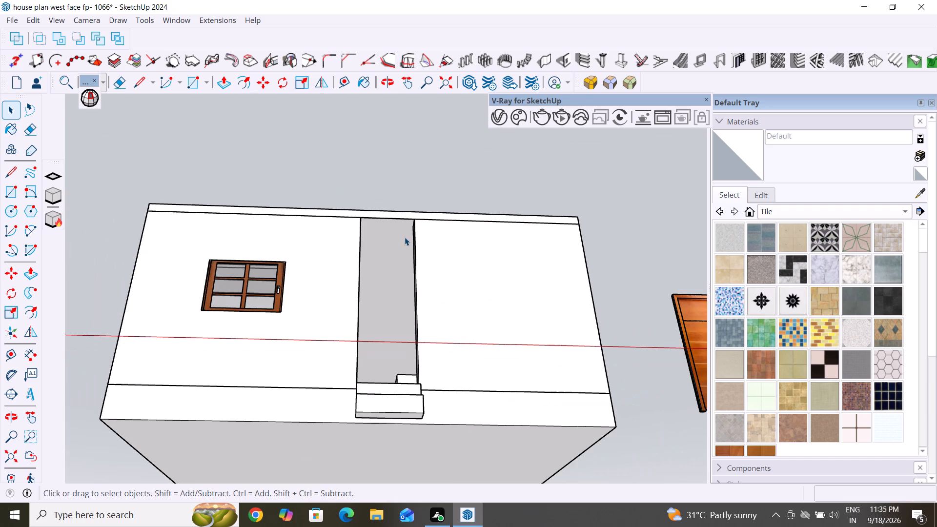
pyautogui.moveTo(407, 239); pyautogui.dragTo(306, 279, button='middle')
pyautogui.scroll(5, 310, 268)
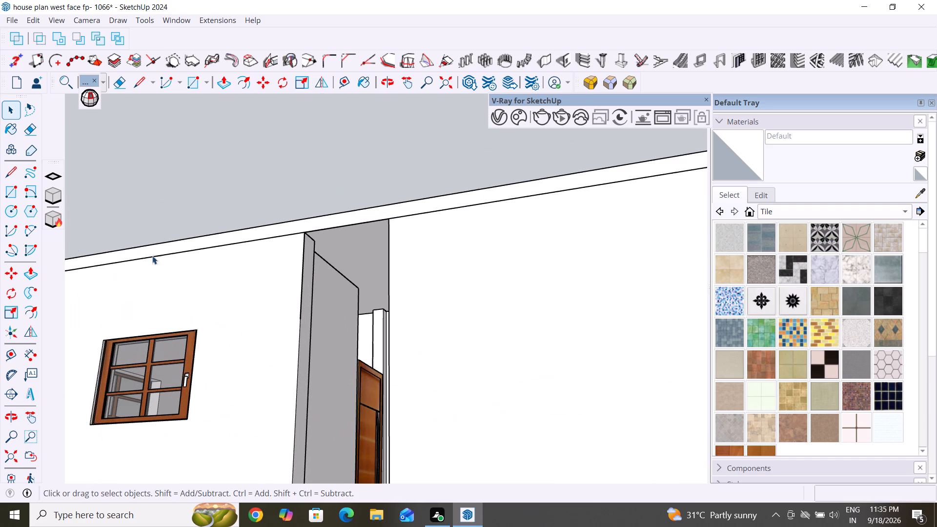
pyautogui.click(16, 192)
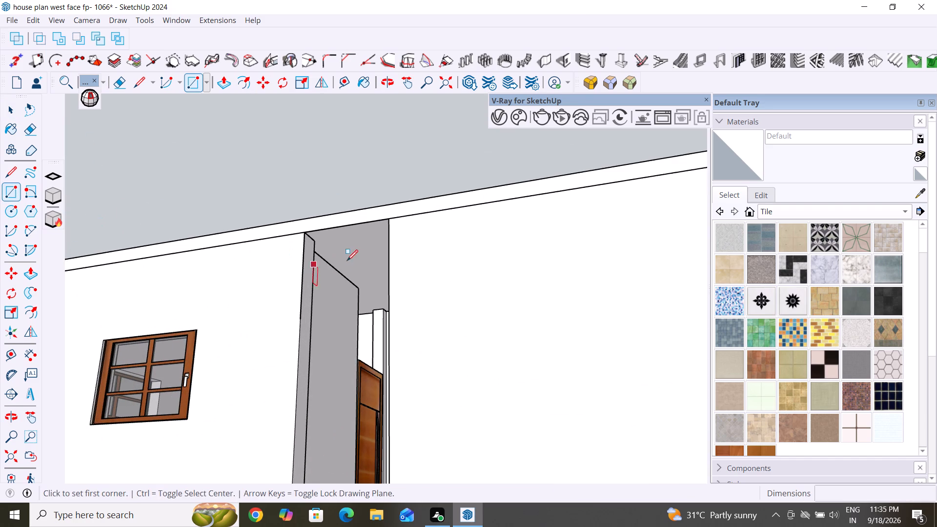
pyautogui.click(316, 240)
pyautogui.moveTo(366, 241); pyautogui.dragTo(468, 248, button='middle')
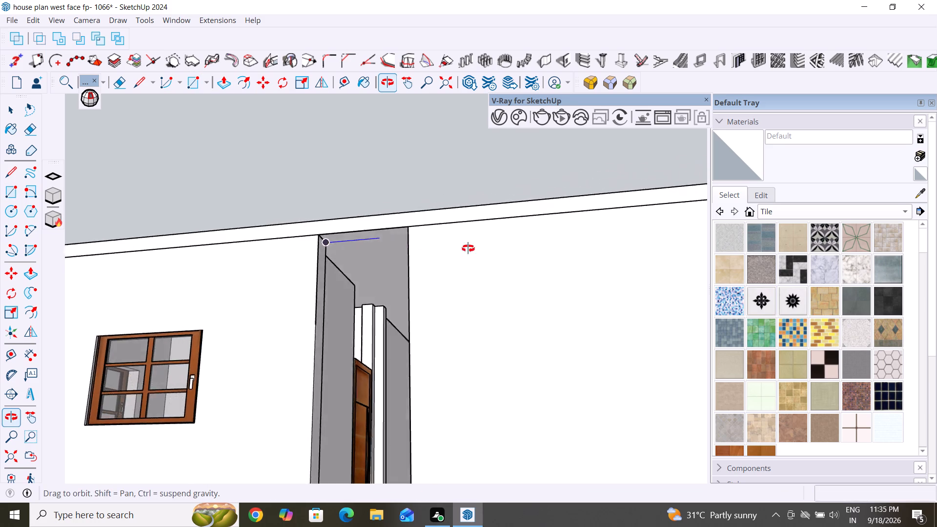
pyautogui.moveTo(468, 248); pyautogui.dragTo(505, 253, button='middle')
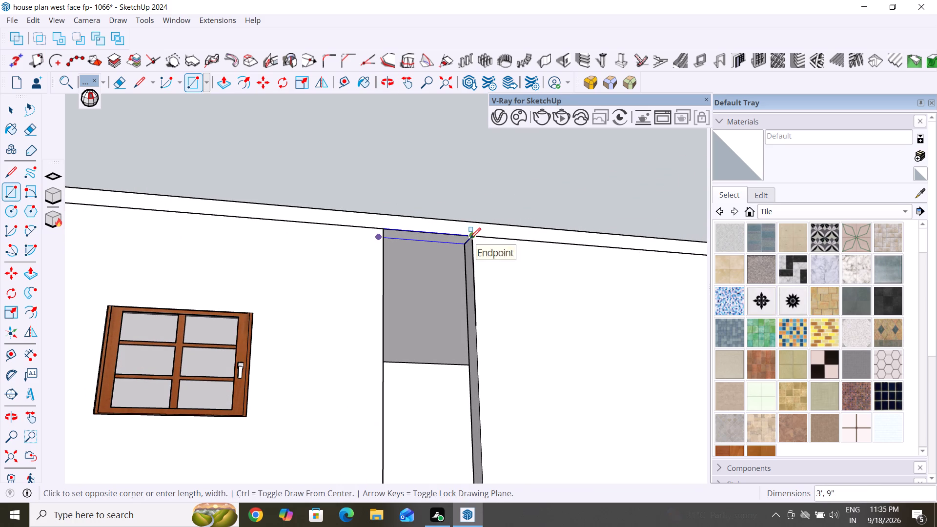
pyautogui.click(470, 239)
pyautogui.click(14, 115)
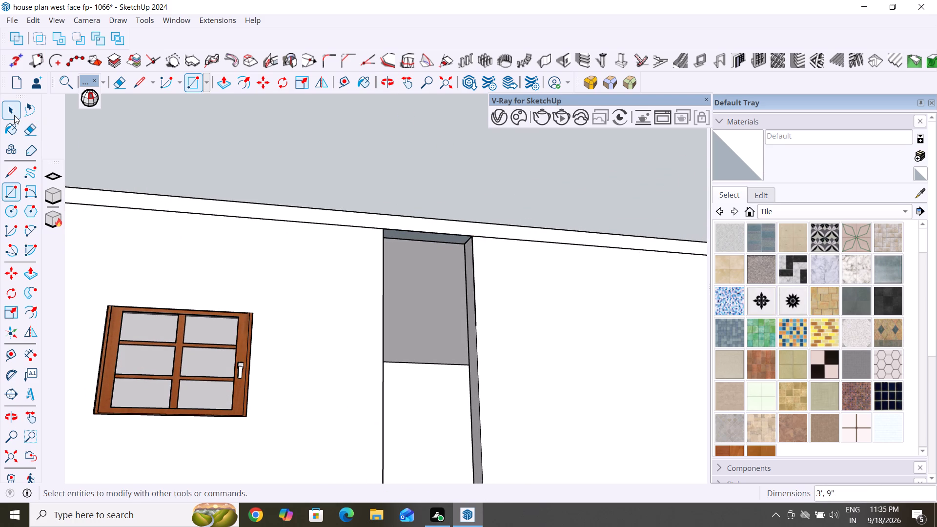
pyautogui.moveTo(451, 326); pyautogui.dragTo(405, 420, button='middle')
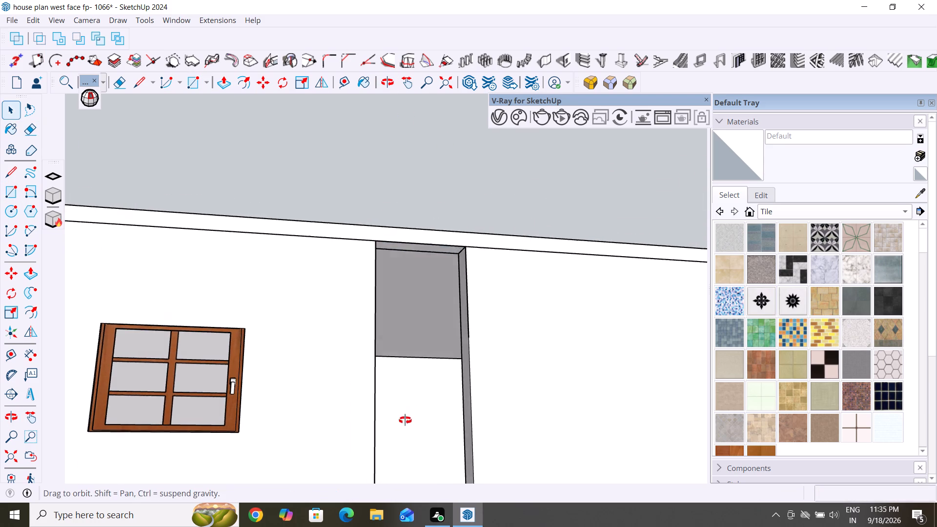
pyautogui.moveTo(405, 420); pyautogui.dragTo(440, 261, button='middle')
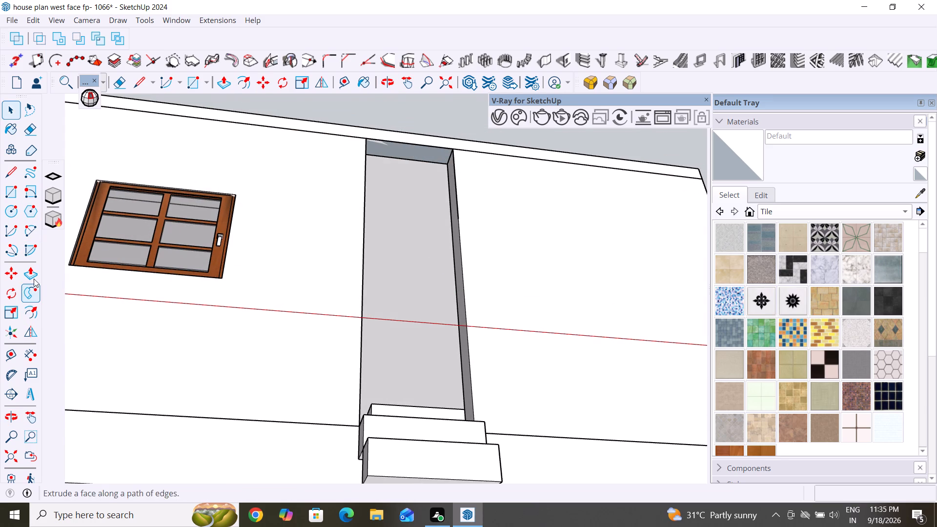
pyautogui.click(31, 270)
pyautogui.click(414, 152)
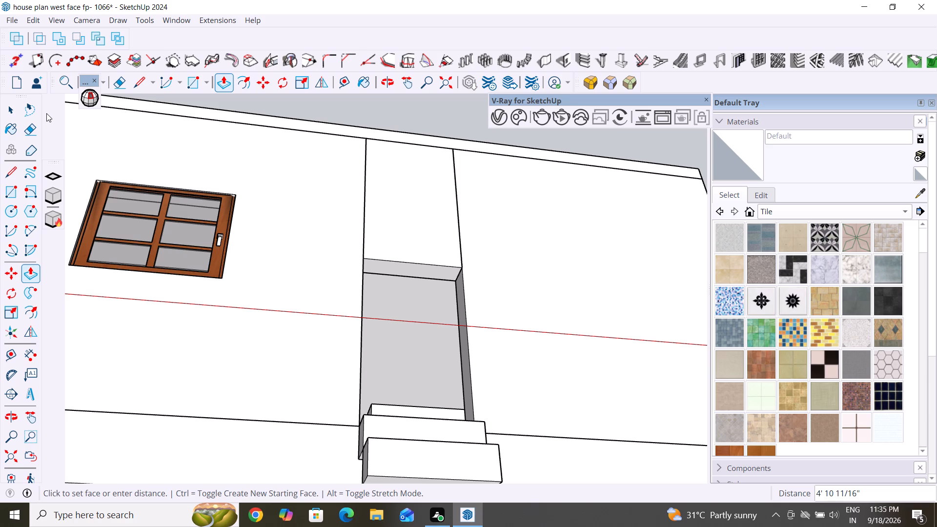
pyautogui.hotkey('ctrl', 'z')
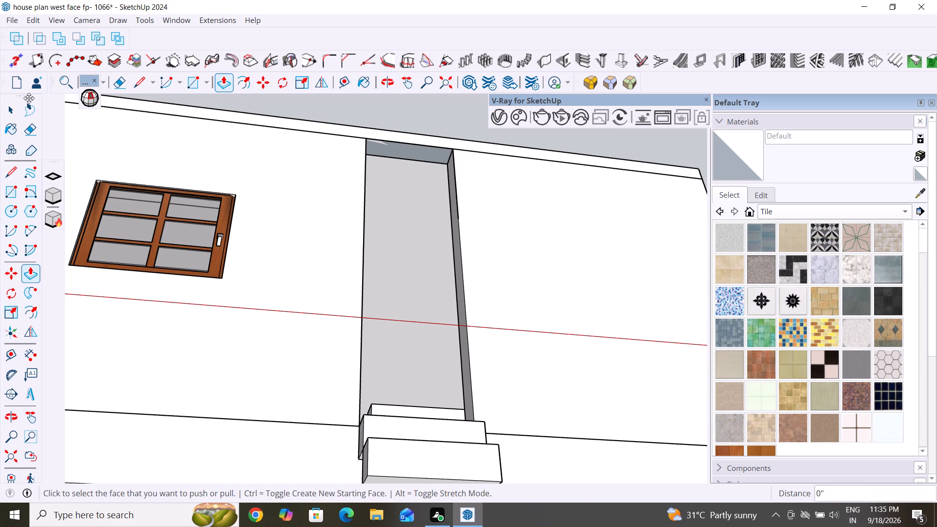
# Move the loose wooden door beside the house by its bottom corner about 18' 3 11/16" into the front door opening above the steps.
pyautogui.scroll(-5, 188, 294)
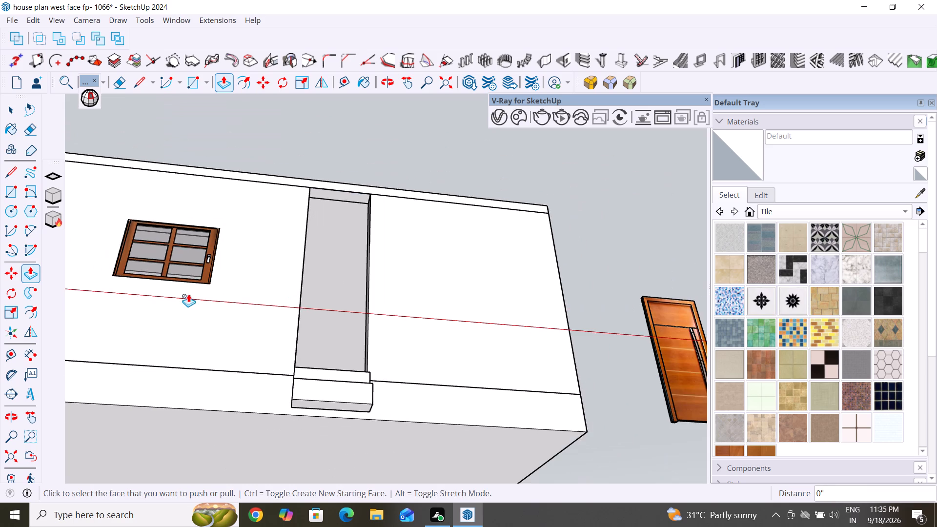
pyautogui.moveTo(306, 274); pyautogui.dragTo(277, 396, button='middle')
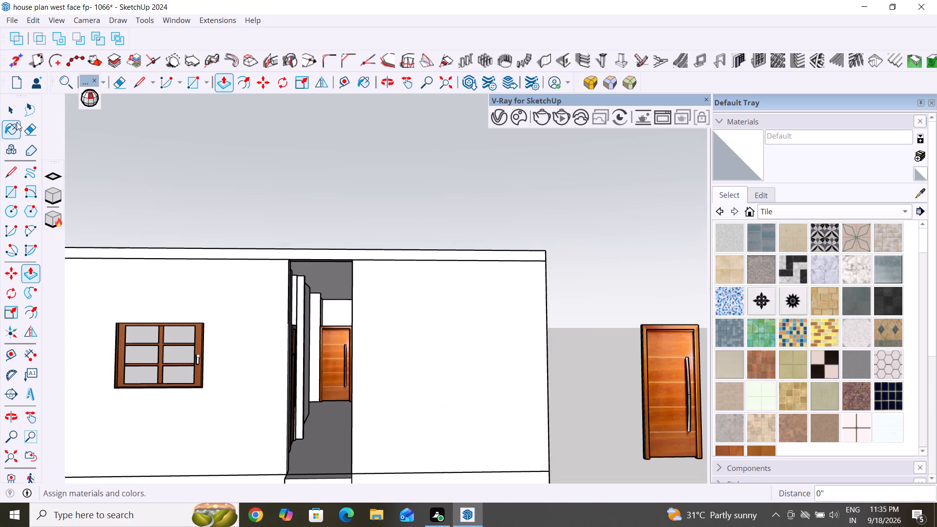
pyautogui.click(15, 116)
pyautogui.scroll(-6, 266, 132)
pyautogui.moveTo(347, 294); pyautogui.dragTo(325, 428, button='middle')
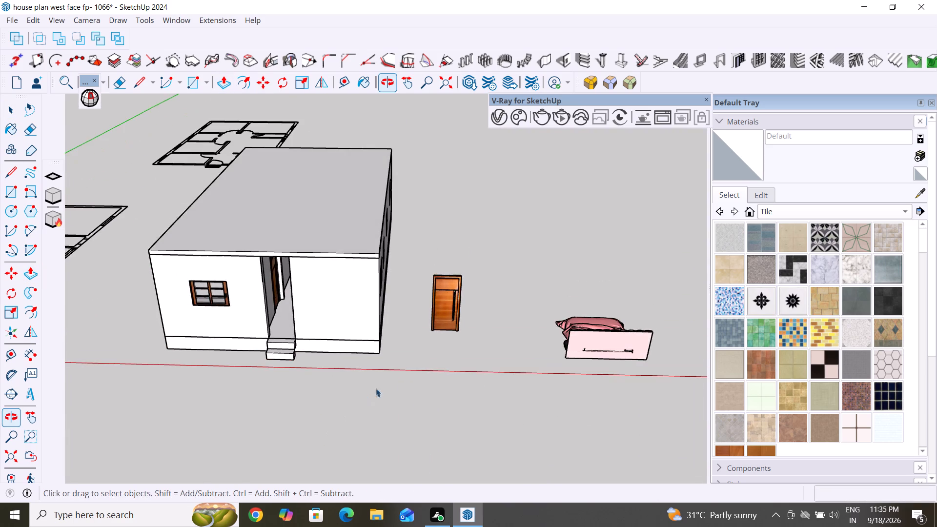
pyautogui.scroll(4, 464, 372)
pyautogui.click(421, 278)
pyautogui.press('m')
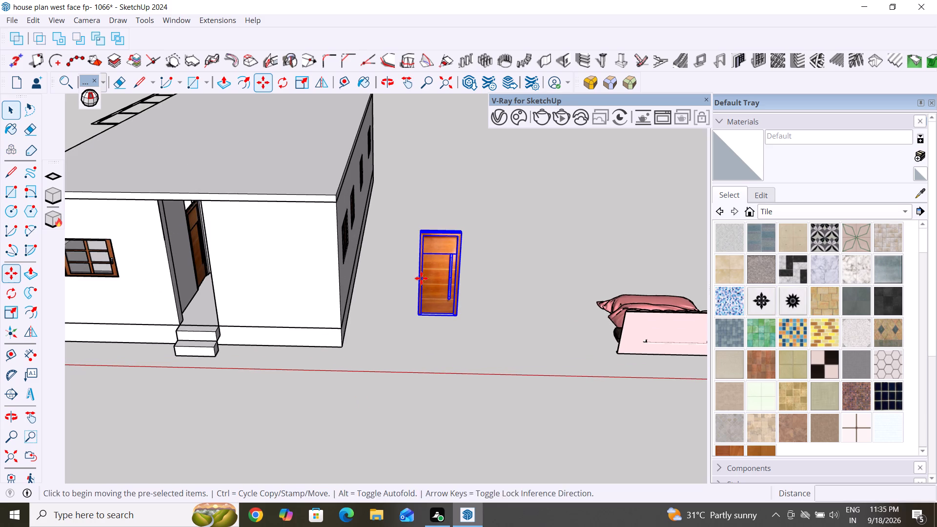
pyautogui.click(459, 322)
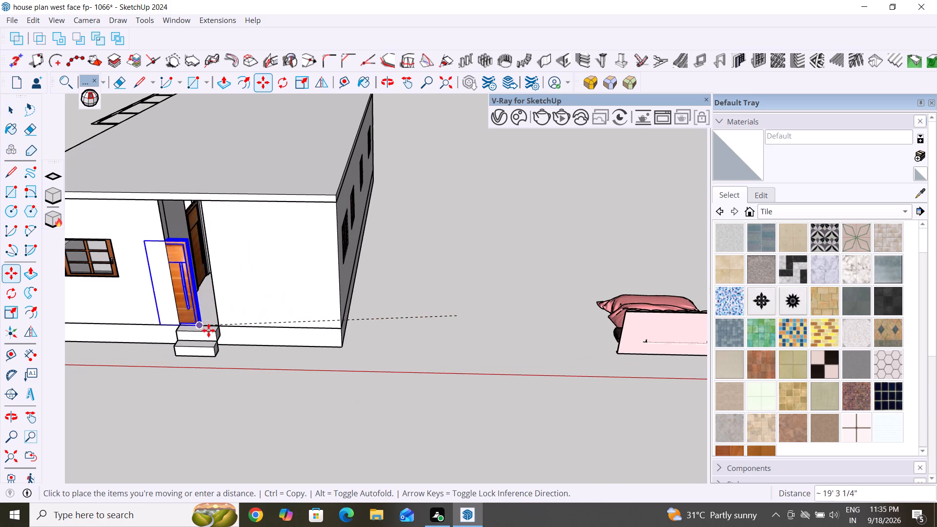
pyautogui.click(220, 322)
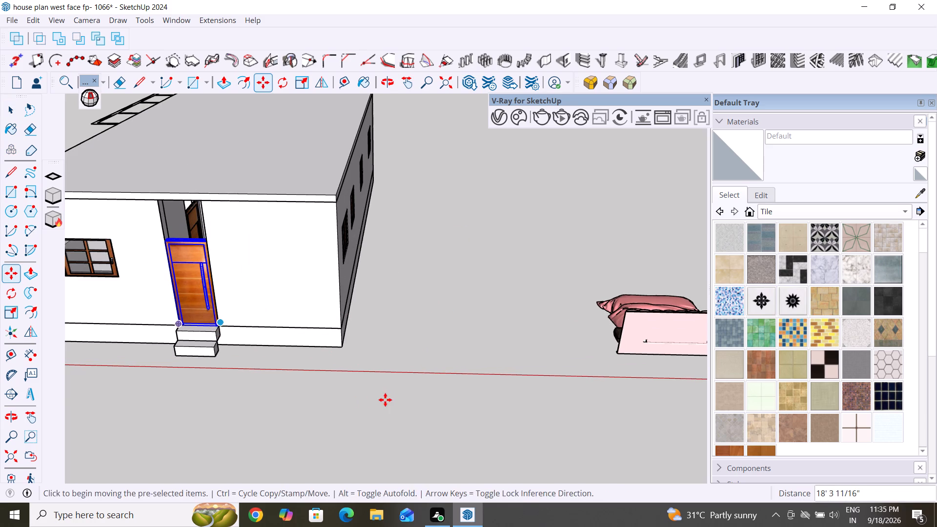
# Push/Pull the rectangle above the front door down about 3' 7/8" to the top of the door frame, filling the wall gap.
pyautogui.moveTo(382, 403); pyautogui.dragTo(505, 357, button='middle')
pyautogui.moveTo(313, 236); pyautogui.dragTo(324, 157, button='middle')
pyautogui.scroll(1, 318, 202)
pyautogui.scroll(-5, 274, 356)
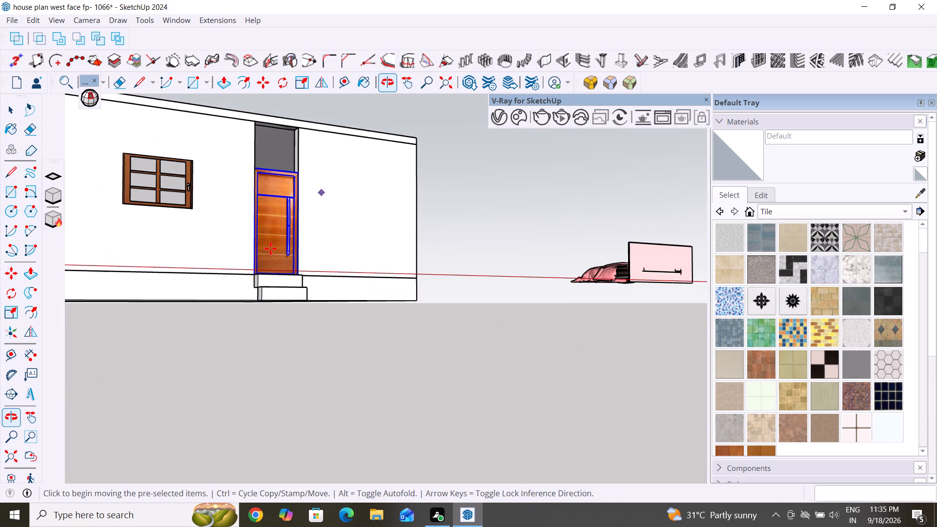
pyautogui.scroll(-1, 270, 248)
pyautogui.scroll(-4, 274, 387)
pyautogui.moveTo(268, 279); pyautogui.dragTo(288, 161, button='middle')
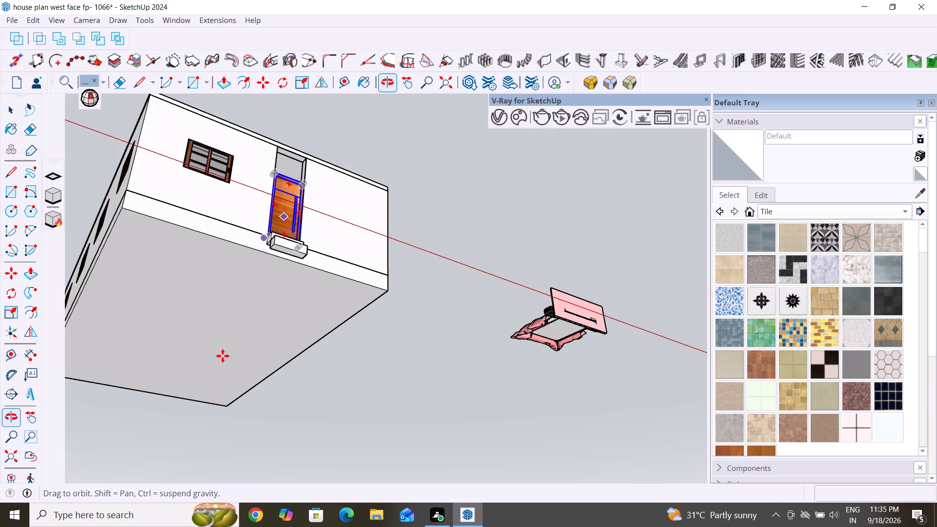
pyautogui.scroll(-5, 266, 221)
pyautogui.scroll(-4, 205, 377)
pyautogui.scroll(4, 231, 146)
pyautogui.scroll(1, 223, 356)
pyautogui.scroll(10, 289, 215)
pyautogui.moveTo(285, 208); pyautogui.dragTo(287, 244, button='middle')
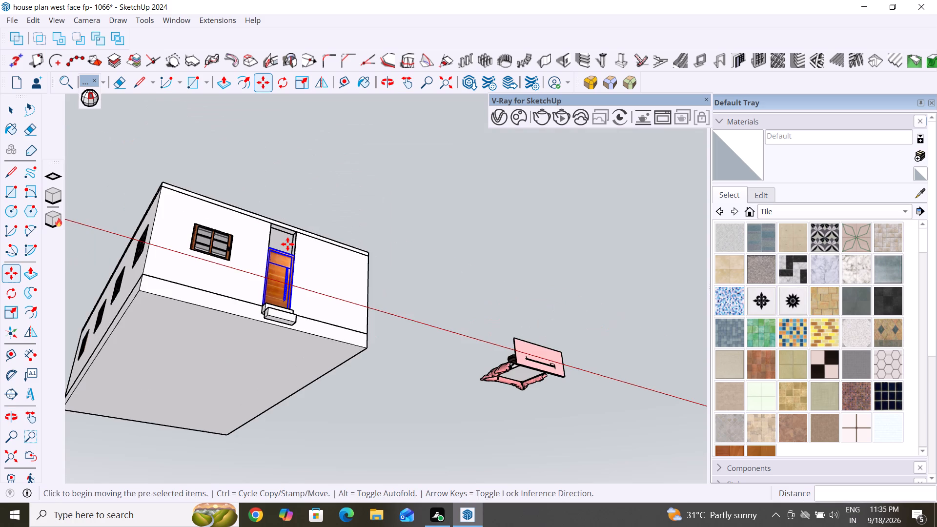
pyautogui.moveTo(287, 244); pyautogui.dragTo(285, 191, button='middle')
pyautogui.click(7, 109)
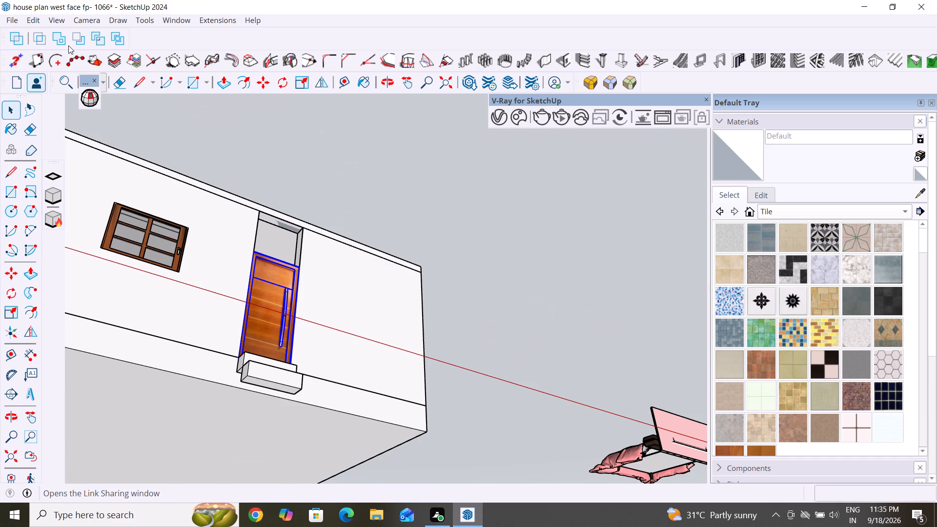
pyautogui.click(26, 276)
pyautogui.scroll(4, 238, 211)
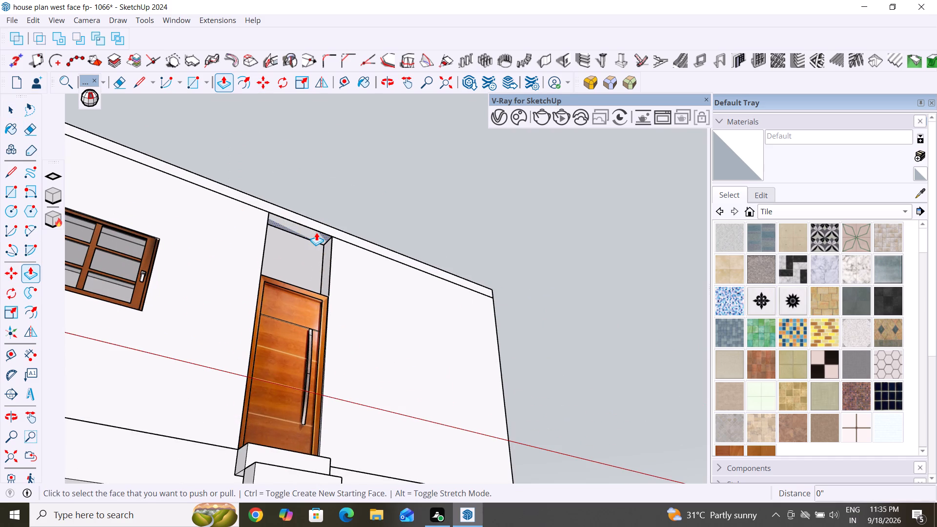
pyautogui.click(316, 233)
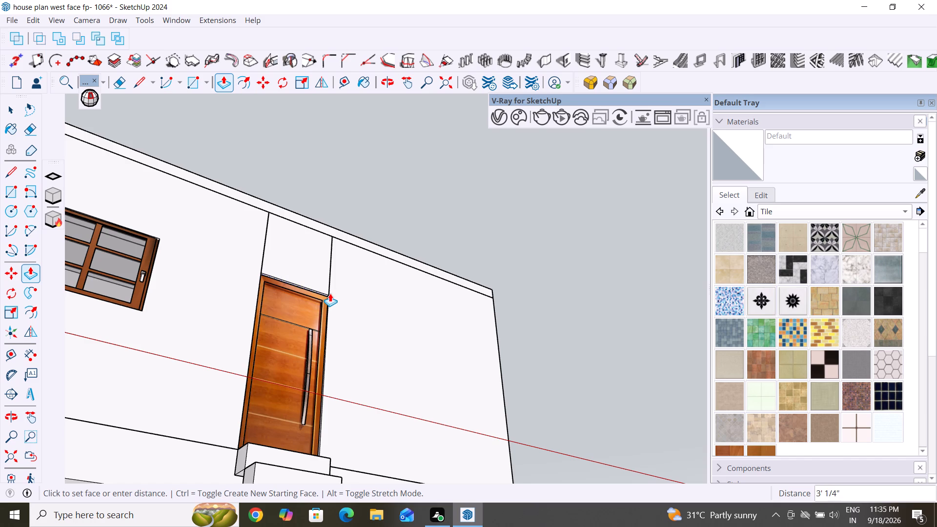
pyautogui.scroll(7, 330, 293)
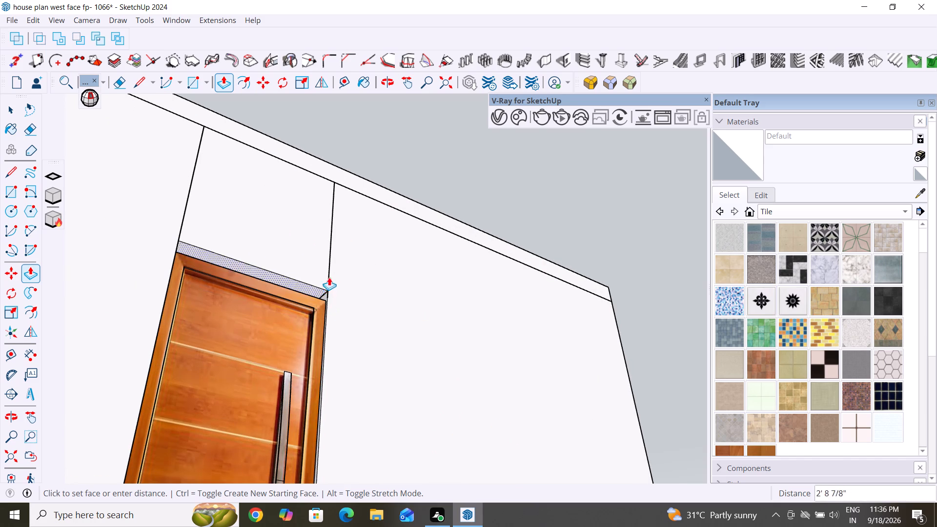
pyautogui.click(330, 301)
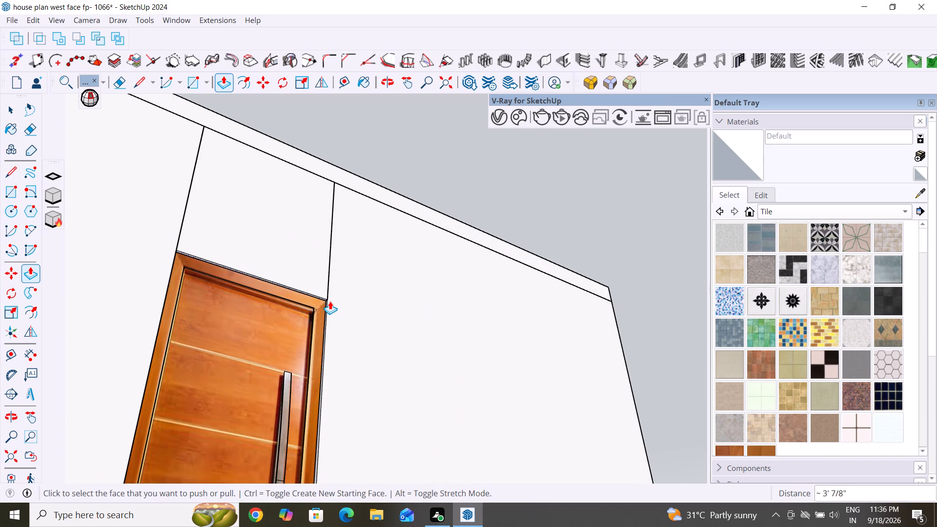
pyautogui.click(12, 114)
# Draw a strip about 7 7/16" wide and 42' long on the roof along the long side edge nearest the front window.
pyautogui.scroll(-9, 308, 202)
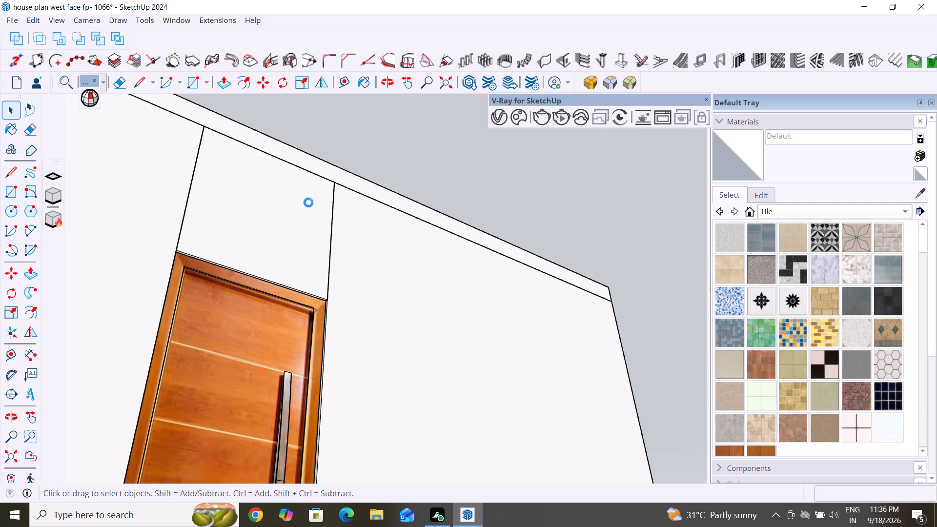
pyautogui.scroll(-3, 308, 203)
pyautogui.scroll(-12, 465, 256)
pyautogui.scroll(-4, 411, 290)
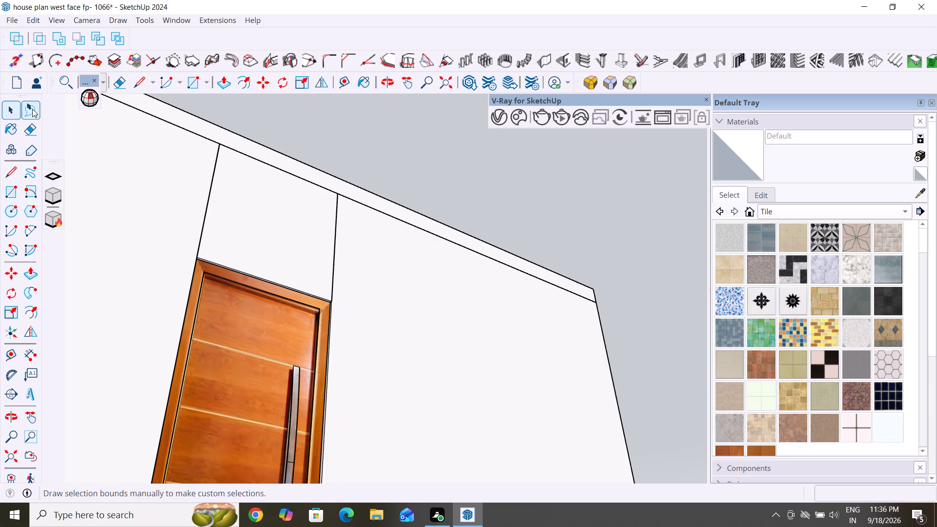
pyautogui.click(11, 106)
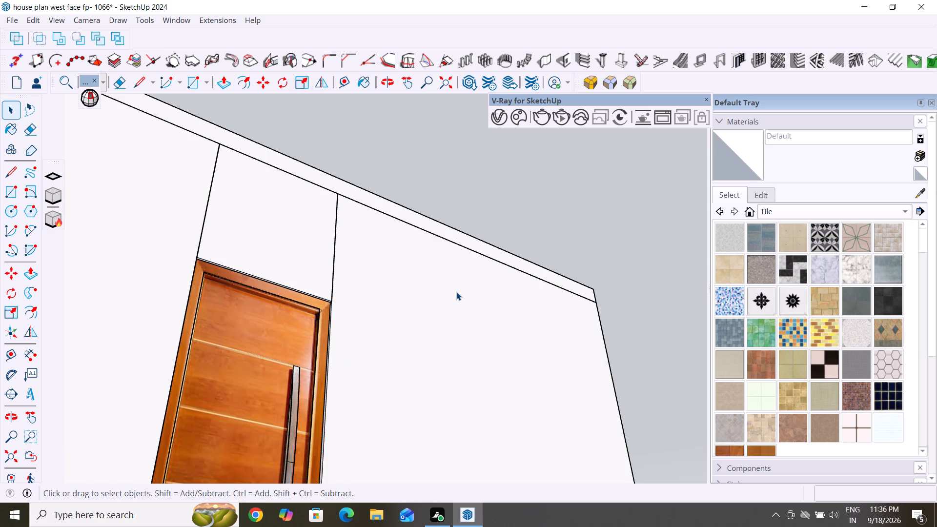
pyautogui.moveTo(461, 296); pyautogui.dragTo(430, 488, button='middle')
pyautogui.scroll(-6, 481, 253)
pyautogui.moveTo(484, 270); pyautogui.dragTo(448, 393, button='middle')
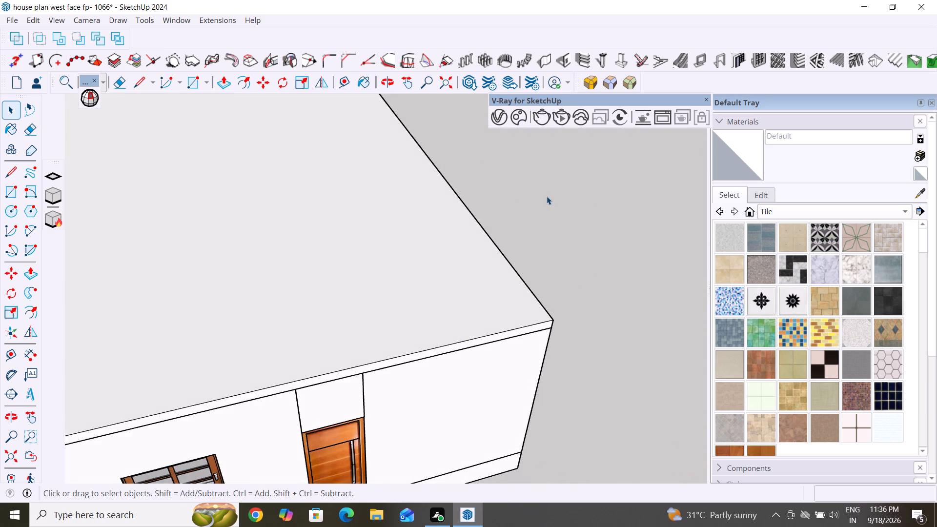
pyautogui.scroll(-6, 547, 196)
pyautogui.moveTo(619, 294); pyautogui.dragTo(447, 335, button='middle')
pyautogui.scroll(-7, 253, 307)
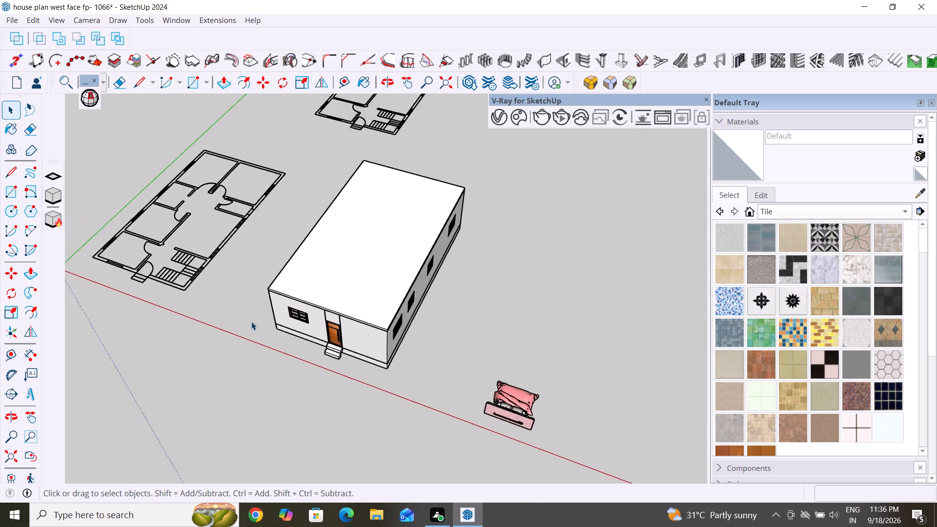
pyautogui.scroll(-2, 251, 322)
pyautogui.moveTo(260, 327); pyautogui.dragTo(400, 258, button='middle')
pyautogui.scroll(5, 320, 307)
pyautogui.moveTo(327, 293); pyautogui.dragTo(412, 243, button='middle')
pyautogui.click(9, 191)
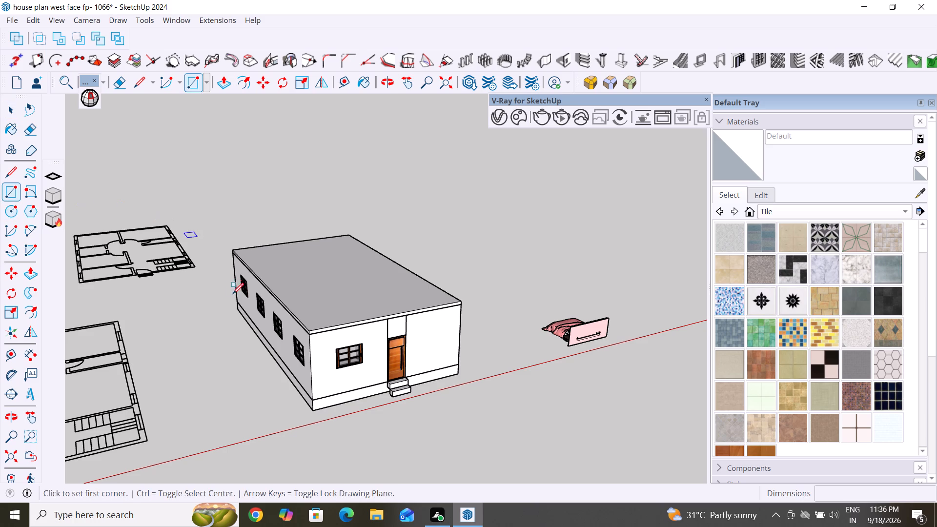
pyautogui.moveTo(234, 295); pyautogui.dragTo(356, 328, button='middle')
pyautogui.scroll(6, 205, 282)
pyautogui.moveTo(428, 338); pyautogui.dragTo(365, 378, button='middle')
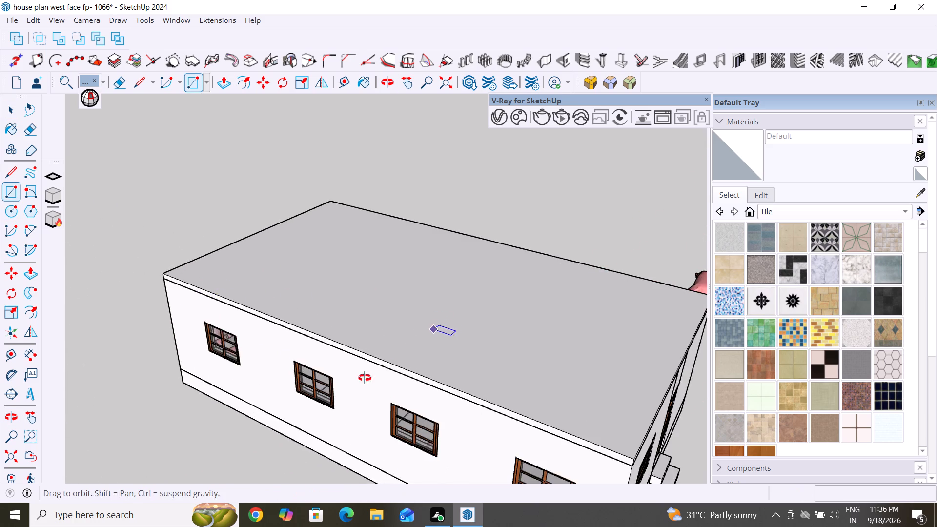
pyautogui.moveTo(365, 378); pyautogui.dragTo(265, 402, button='middle')
pyautogui.scroll(4, 237, 177)
pyautogui.click(249, 209)
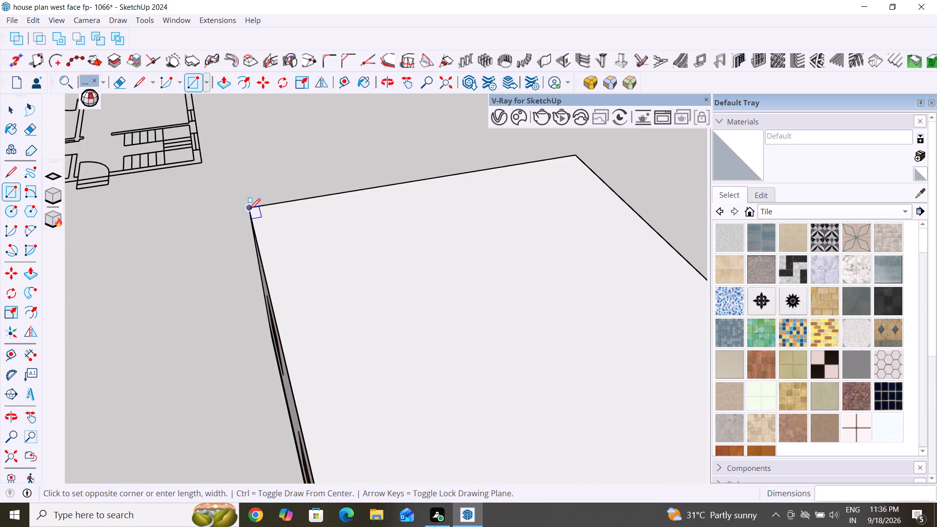
pyautogui.scroll(-5, 294, 278)
pyautogui.scroll(-11, 276, 224)
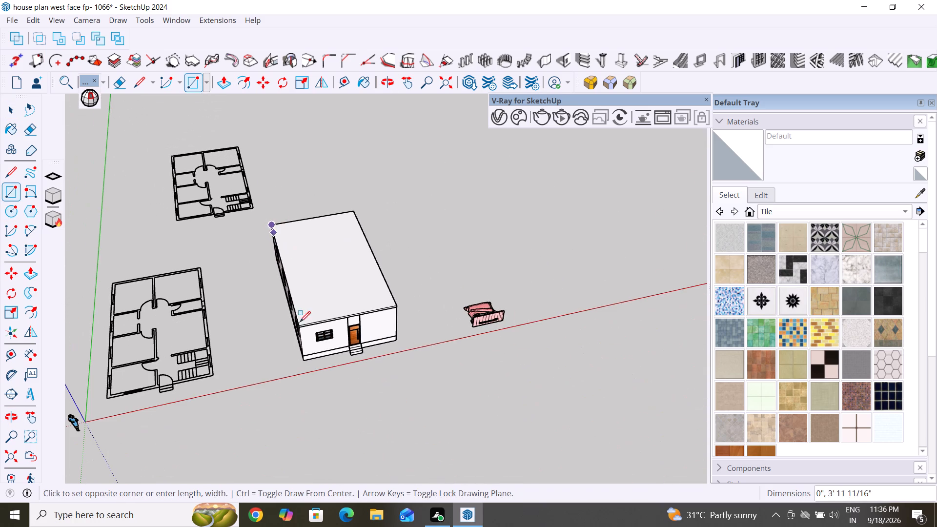
pyautogui.scroll(18, 311, 325)
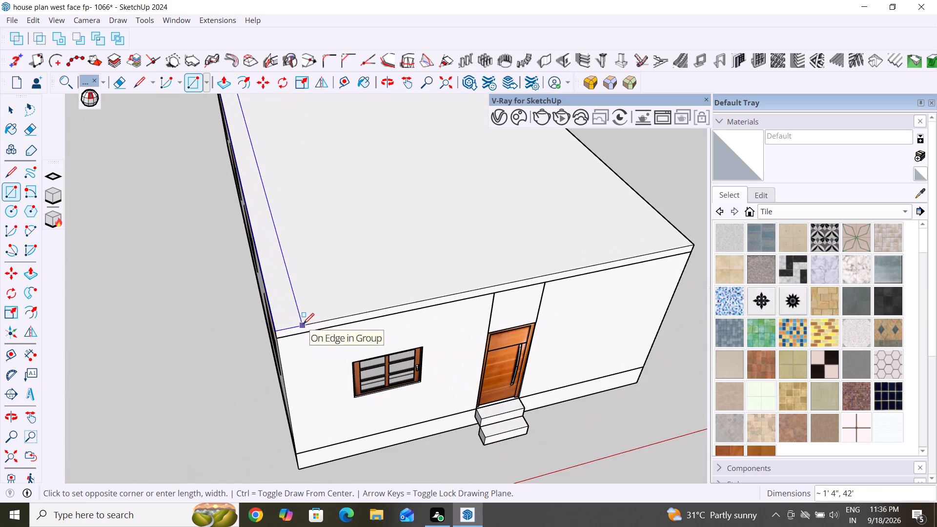
pyautogui.click(288, 328)
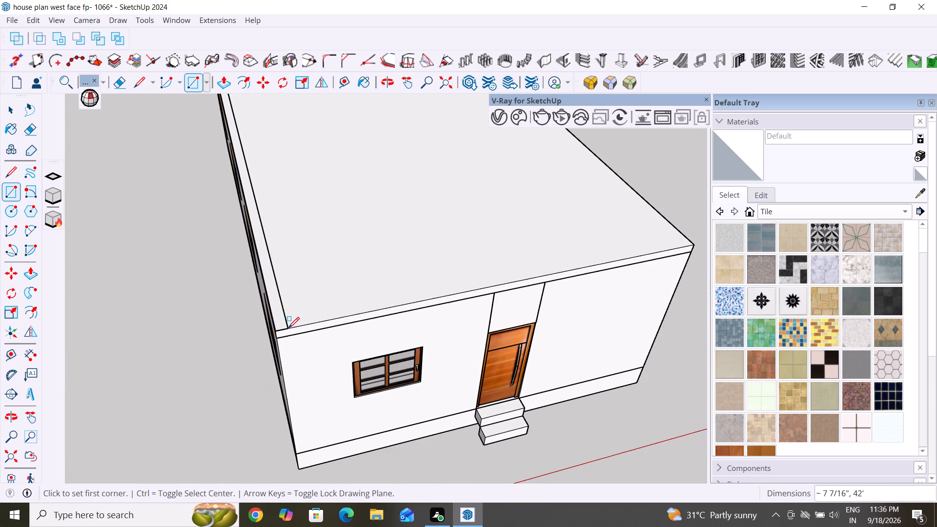
pyautogui.click(17, 108)
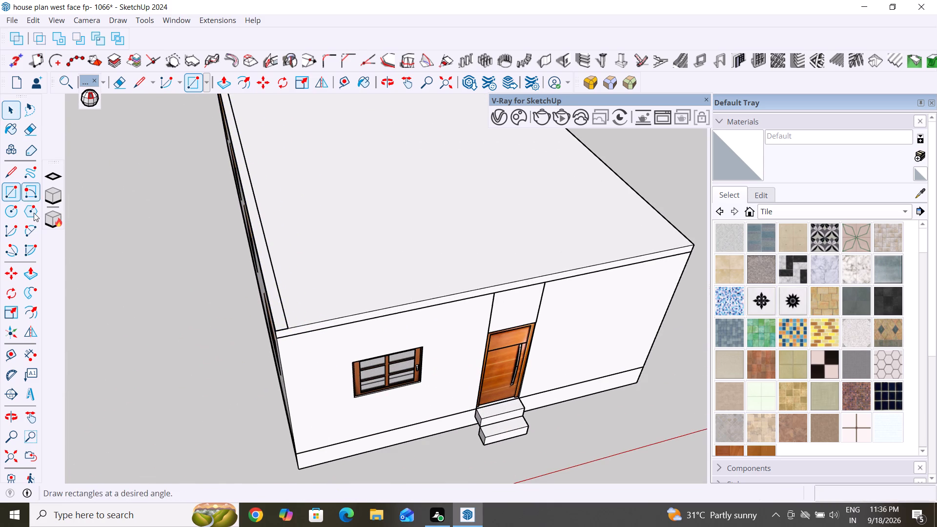
# Push/Pull the narrow roof strip up about 2' 11" to form a parapet wall along that long side.
pyautogui.click(226, 88)
pyautogui.scroll(7, 281, 325)
pyautogui.click(281, 325)
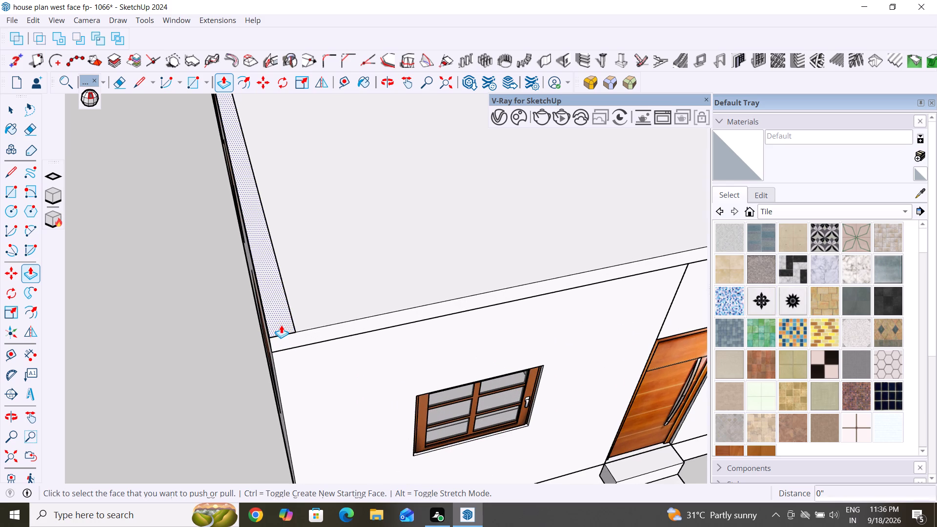
pyautogui.scroll(-4, 264, 241)
pyautogui.moveTo(264, 241); pyautogui.dragTo(373, 208, button='middle')
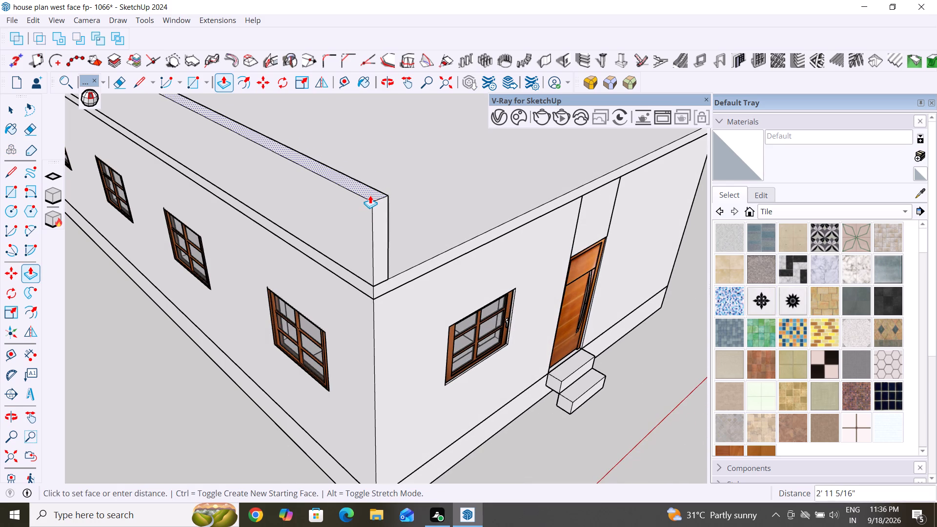
pyautogui.click(370, 195)
pyautogui.click(7, 113)
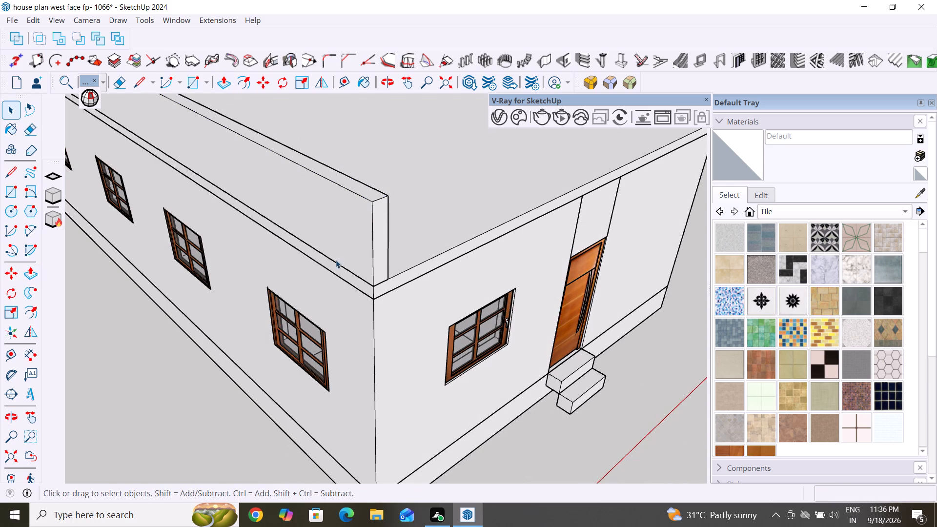
# Copy the vertical front-end edge of the long parapet's inner face about 7 5/8" along that face to outline a narrow strip.
pyautogui.moveTo(457, 339); pyautogui.dragTo(99, 358, button='middle')
pyautogui.scroll(-7, 168, 291)
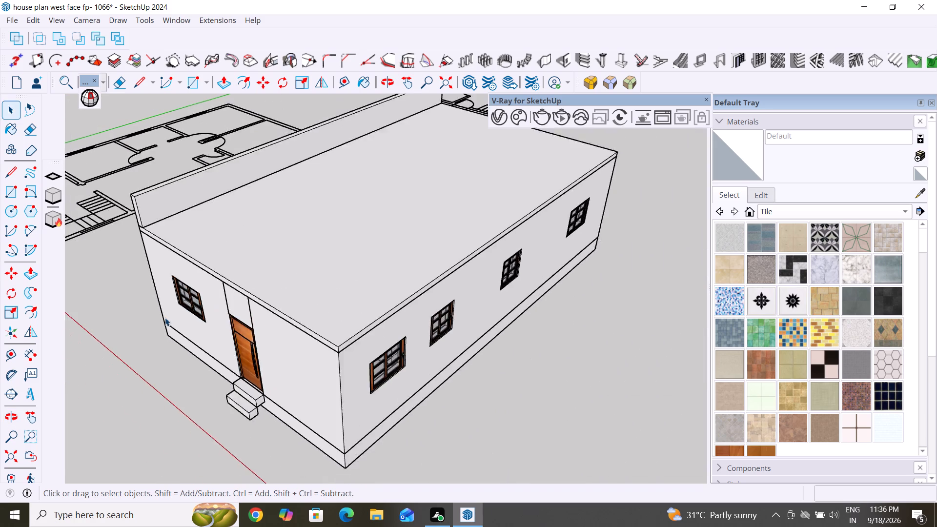
pyautogui.scroll(-2, 165, 318)
pyautogui.scroll(9, 146, 227)
pyautogui.click(146, 242)
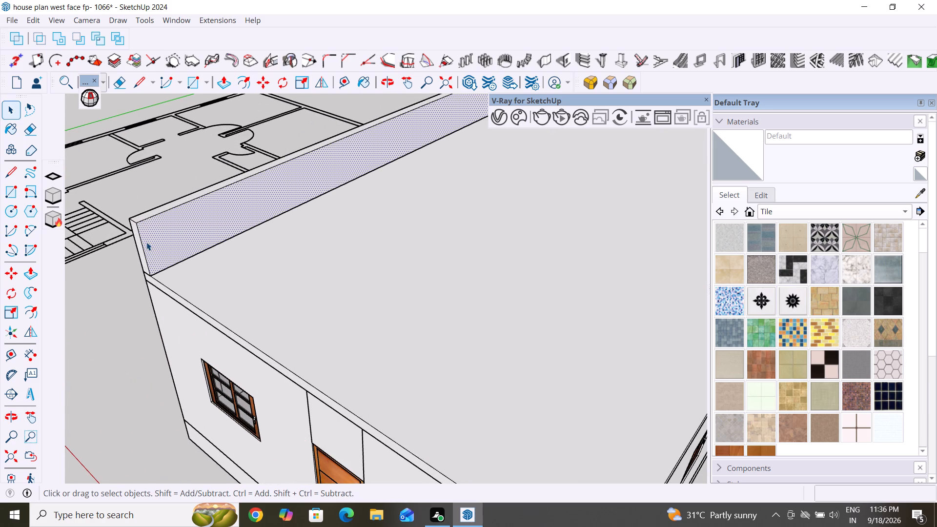
pyautogui.click(144, 253)
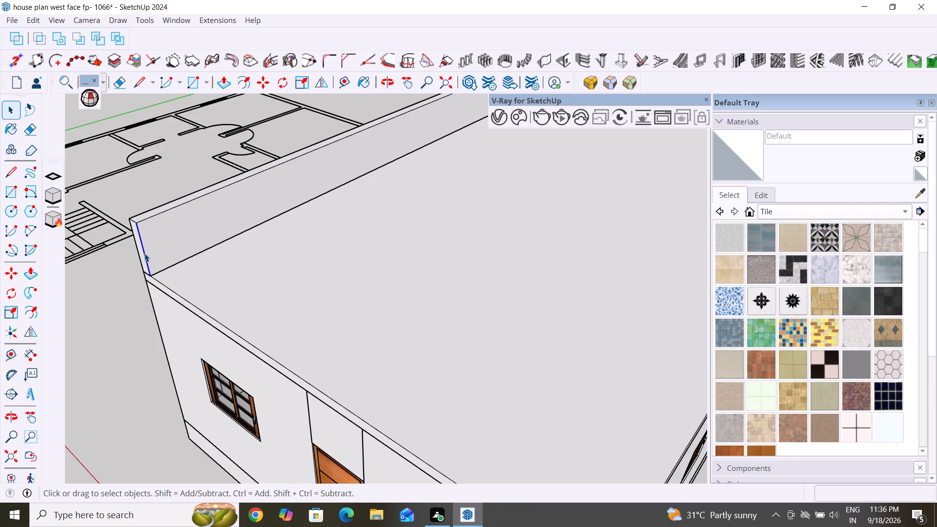
pyautogui.click(144, 253)
pyautogui.click(204, 284)
pyautogui.click(146, 259)
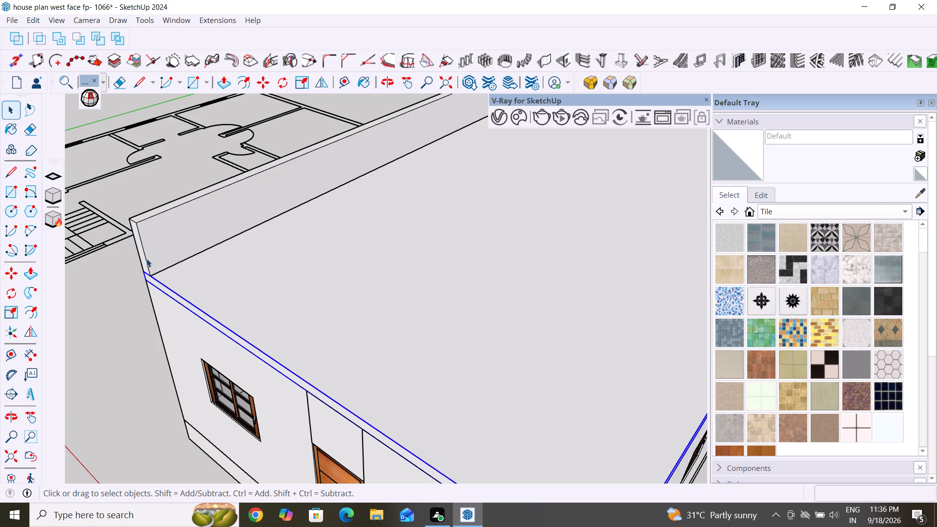
pyautogui.click(122, 295)
pyautogui.click(147, 258)
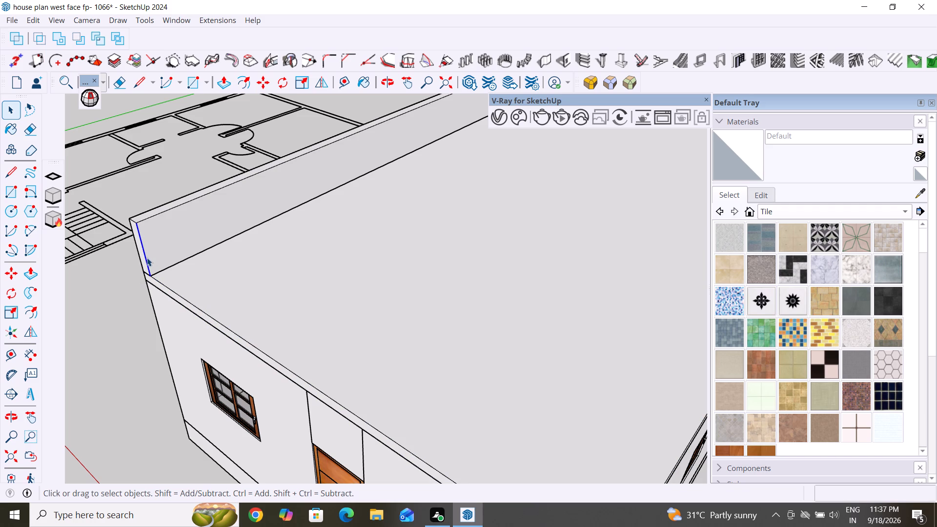
pyautogui.click(147, 258)
pyautogui.press('m')
pyautogui.click(147, 259)
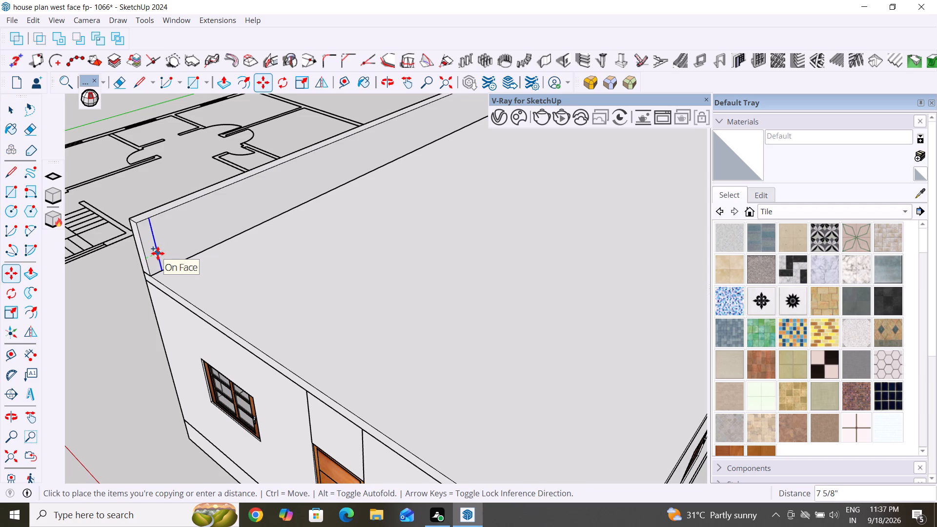
pyautogui.click(158, 253)
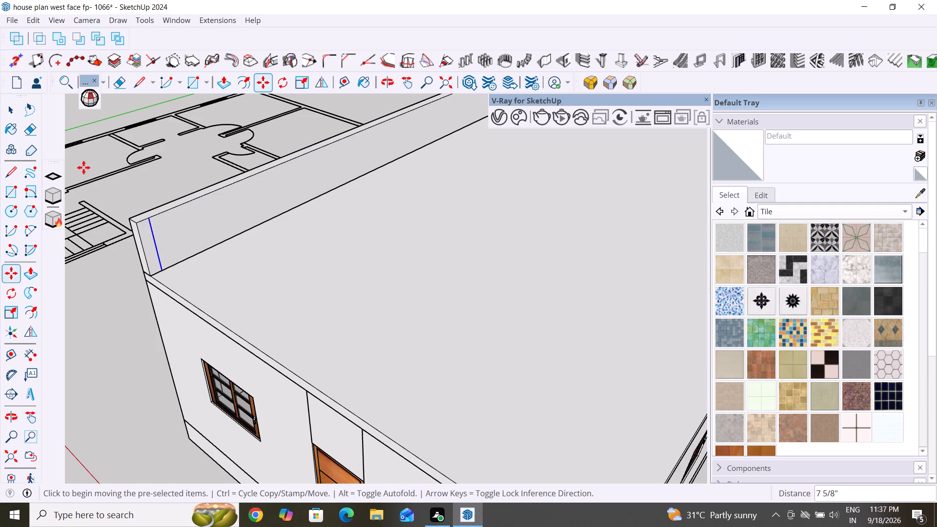
# Push/Pull the narrow strip on the long parapet's inner face about 23' 4 9/16" across the roof to form the front parapet wall.
pyautogui.click(9, 108)
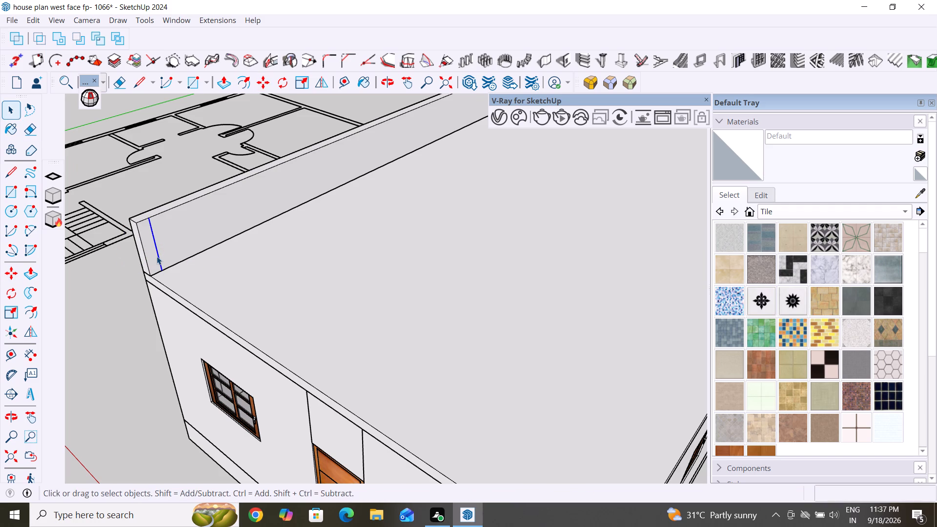
pyautogui.click(153, 256)
pyautogui.scroll(-5, 200, 213)
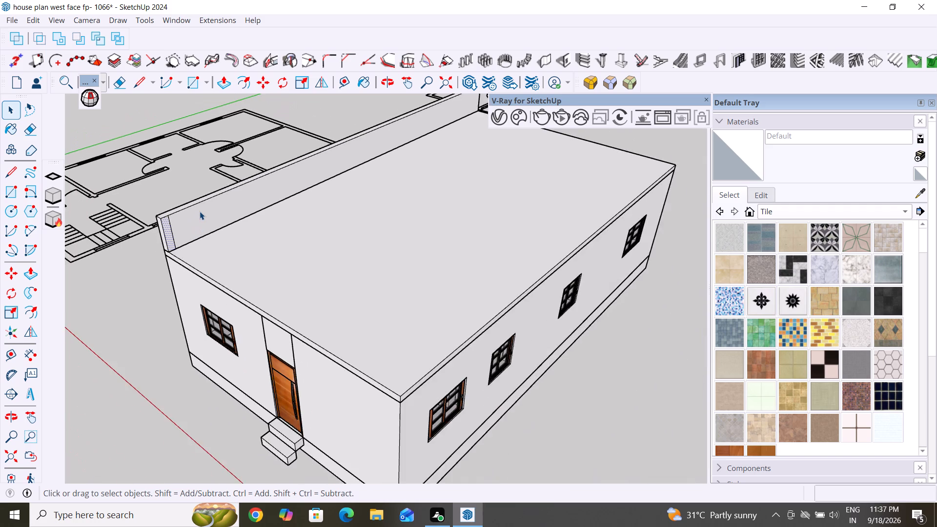
pyautogui.scroll(-1, 200, 211)
pyautogui.moveTo(228, 282); pyautogui.dragTo(268, 309, button='middle')
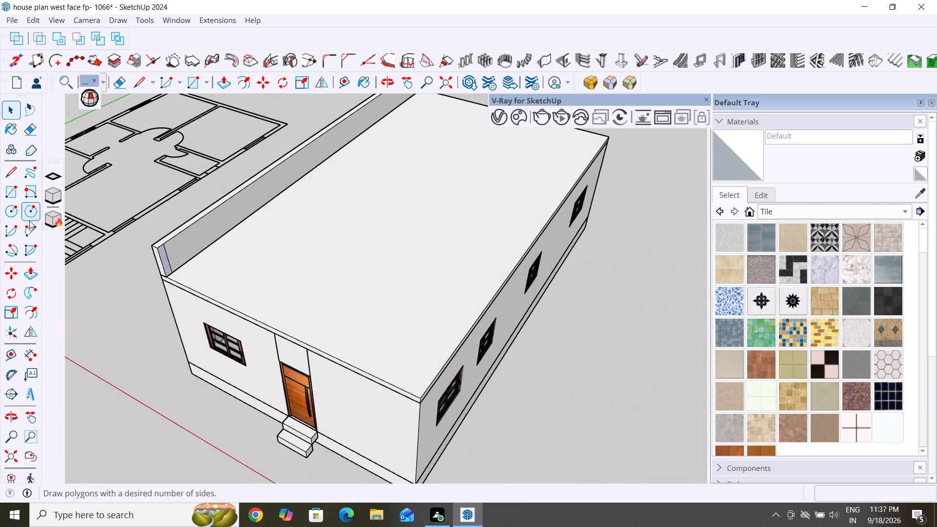
pyautogui.click(34, 277)
pyautogui.click(168, 267)
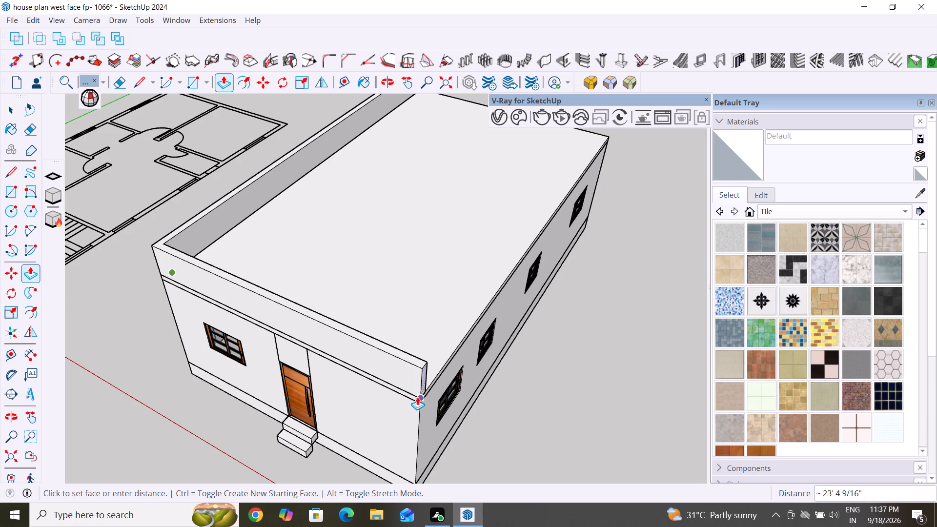
pyautogui.click(417, 397)
# Select the vertical end edge of the front parapet's inner face at the roof corner above the other long side.
pyautogui.scroll(-10, 441, 261)
pyautogui.moveTo(502, 345); pyautogui.dragTo(224, 300, button='middle')
pyautogui.moveTo(572, 396); pyautogui.dragTo(319, 391, button='middle')
pyautogui.scroll(10, 298, 282)
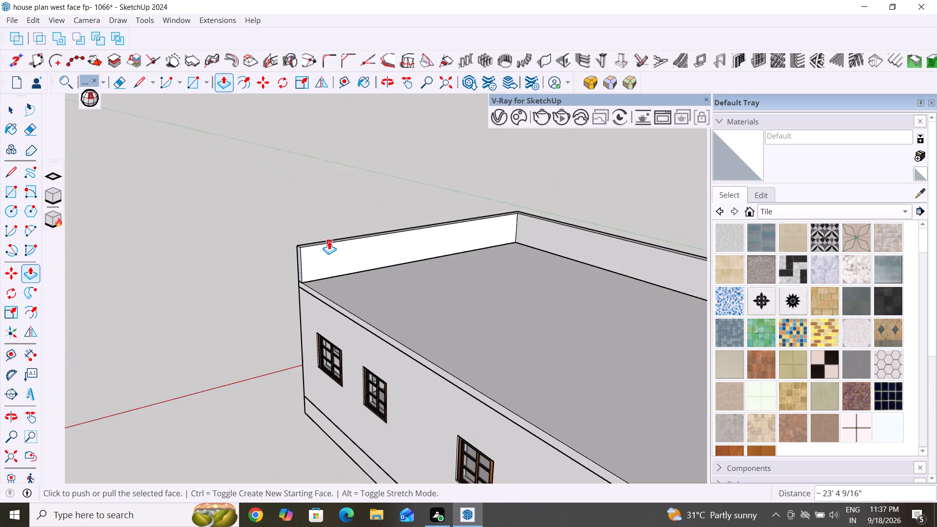
pyautogui.scroll(10, 329, 241)
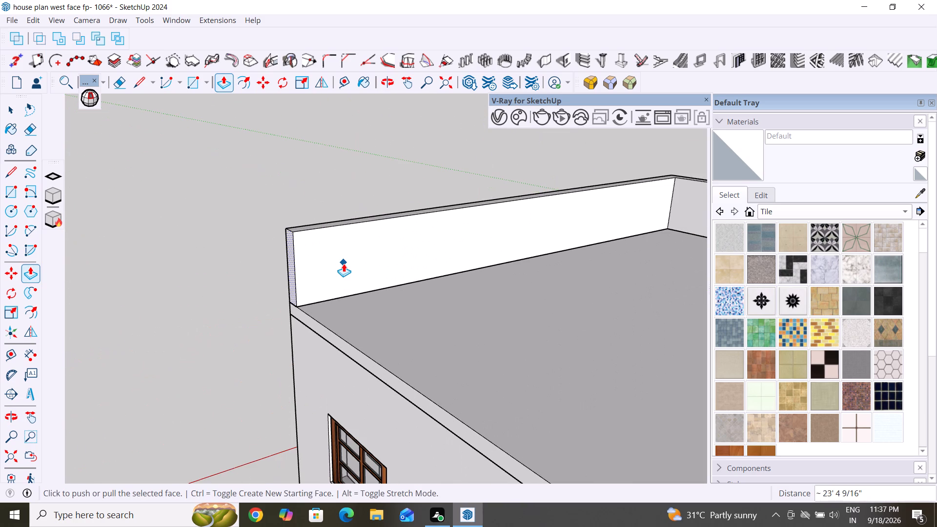
pyautogui.press('Escape')
pyautogui.press('Escape')
pyautogui.click(17, 107)
pyautogui.click(304, 273)
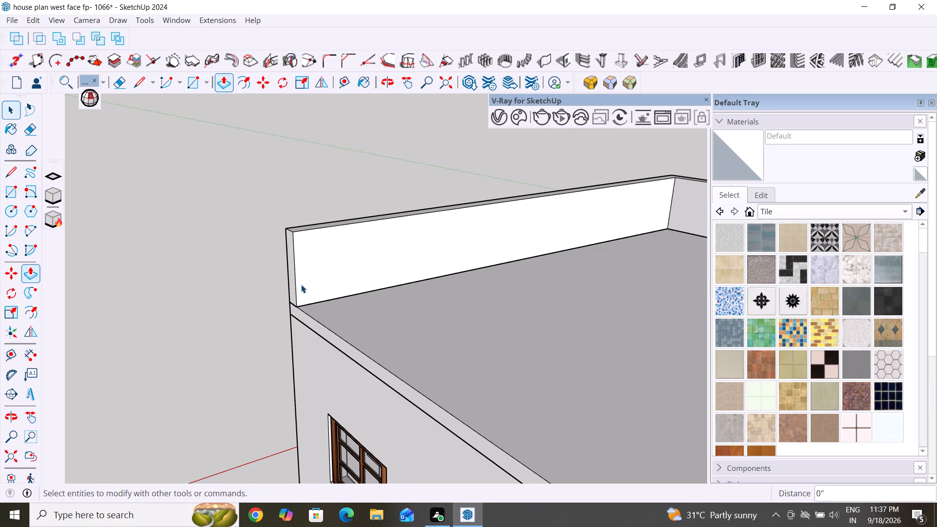
pyautogui.click(299, 284)
pyautogui.click(297, 283)
pyautogui.click(330, 170)
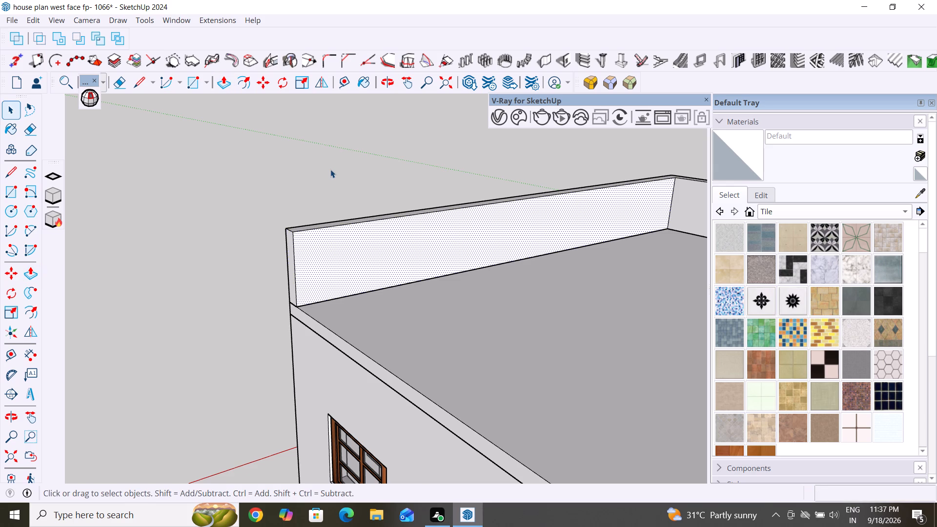
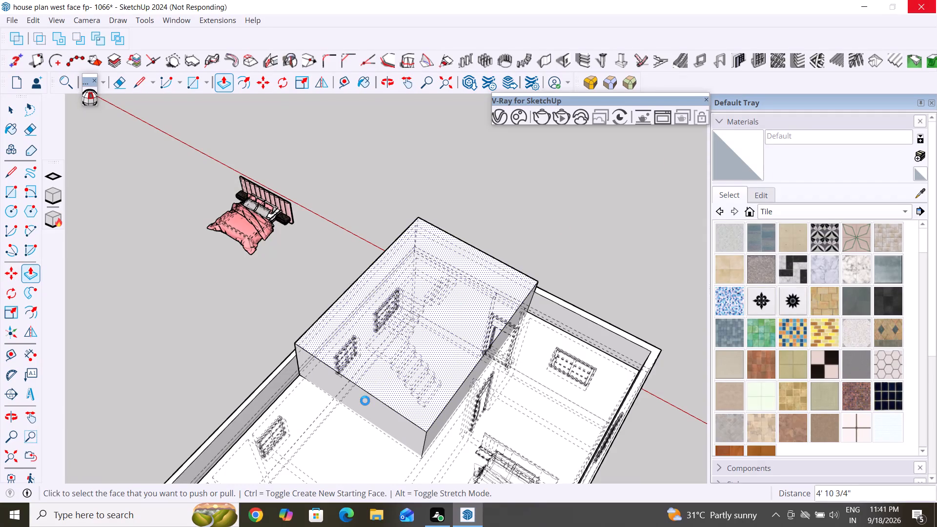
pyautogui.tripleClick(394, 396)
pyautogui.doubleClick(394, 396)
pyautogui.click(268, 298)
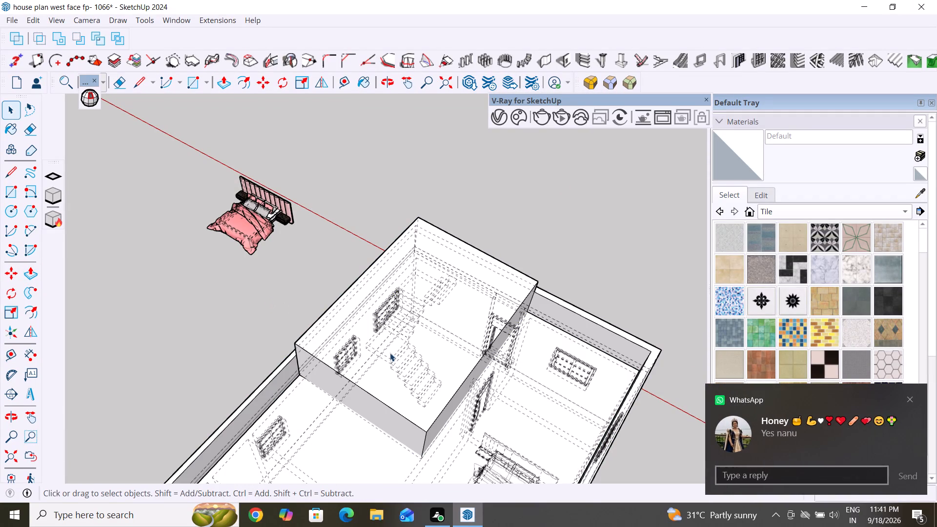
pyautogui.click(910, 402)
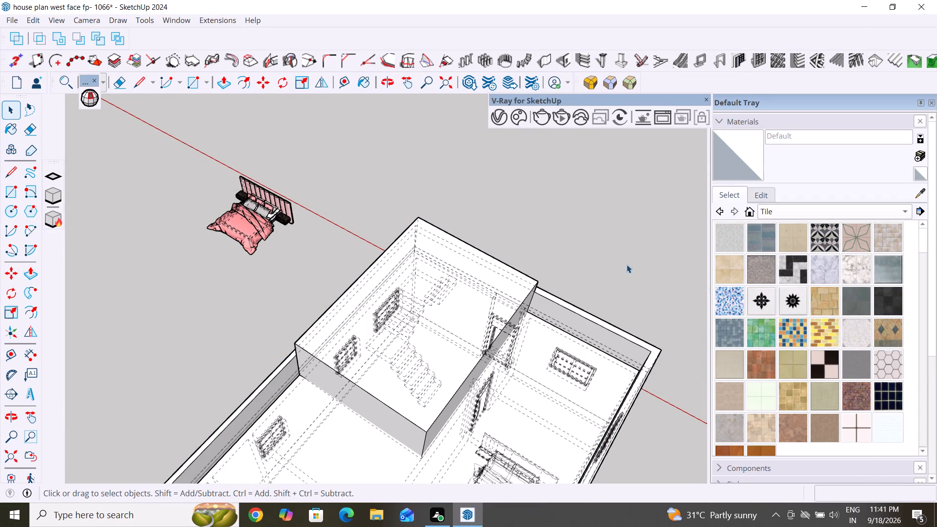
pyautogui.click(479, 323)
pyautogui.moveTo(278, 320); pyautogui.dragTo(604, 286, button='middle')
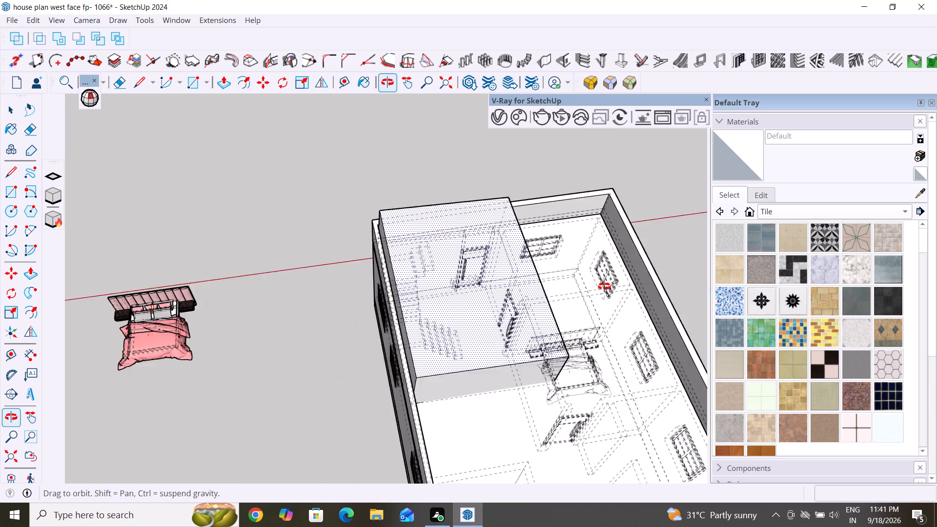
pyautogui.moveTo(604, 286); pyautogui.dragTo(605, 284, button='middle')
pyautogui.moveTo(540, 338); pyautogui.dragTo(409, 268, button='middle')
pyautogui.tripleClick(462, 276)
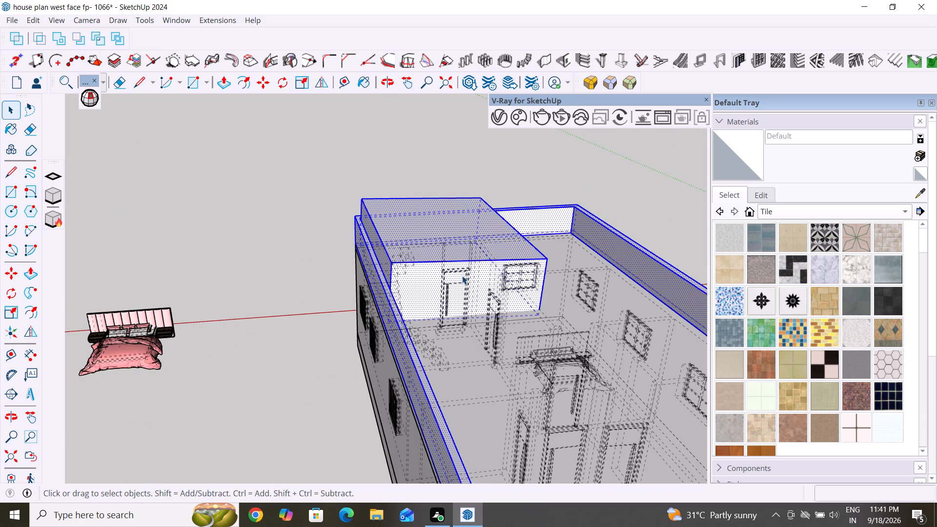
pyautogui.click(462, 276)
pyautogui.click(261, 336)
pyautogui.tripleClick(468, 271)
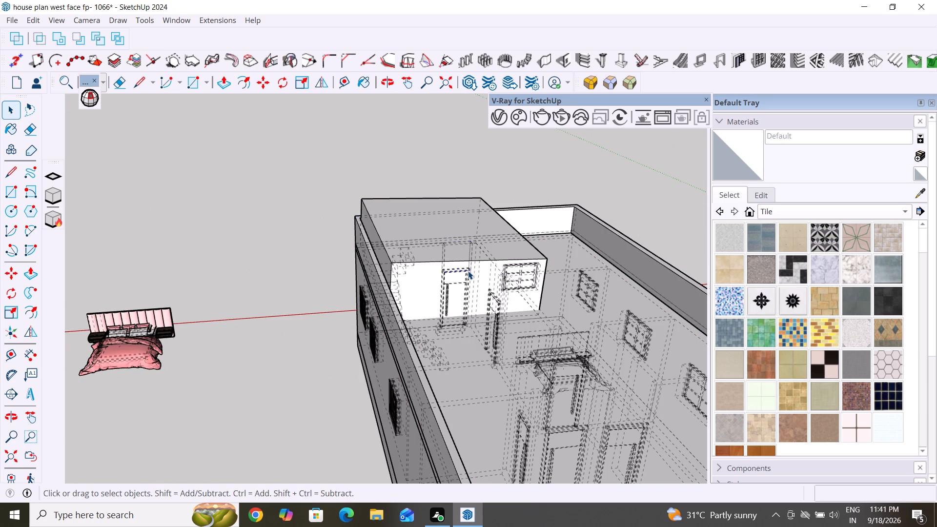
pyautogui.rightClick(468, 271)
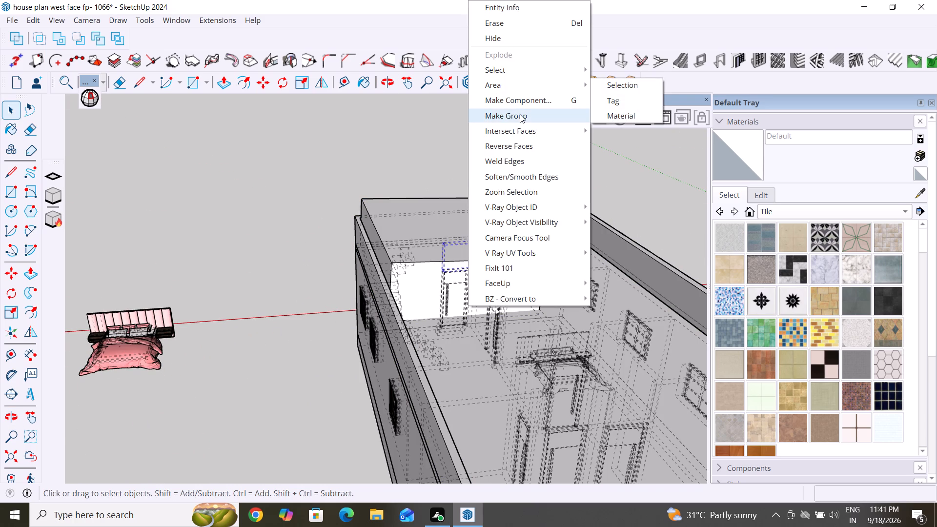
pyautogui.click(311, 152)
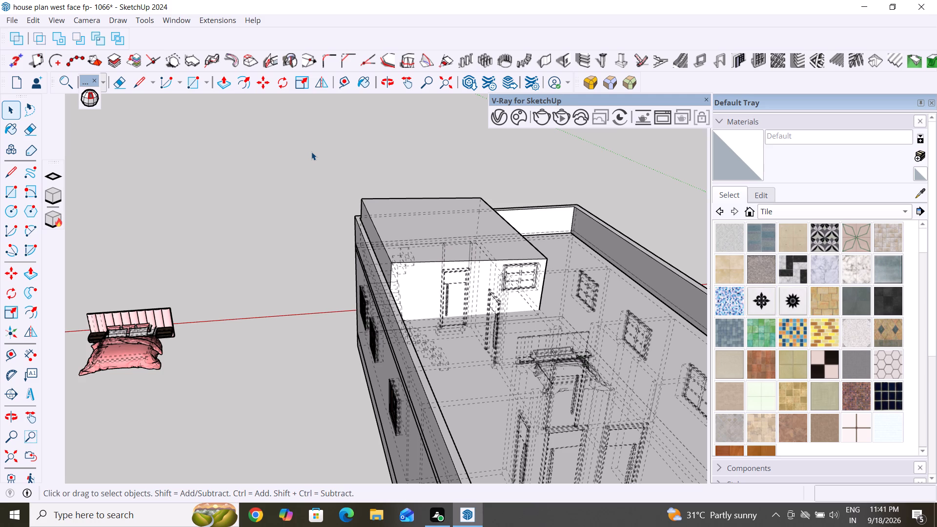
# Turn off the dashed back-edge display so hidden geometry behind the roof faces is no longer drawn.
pyautogui.press('k')
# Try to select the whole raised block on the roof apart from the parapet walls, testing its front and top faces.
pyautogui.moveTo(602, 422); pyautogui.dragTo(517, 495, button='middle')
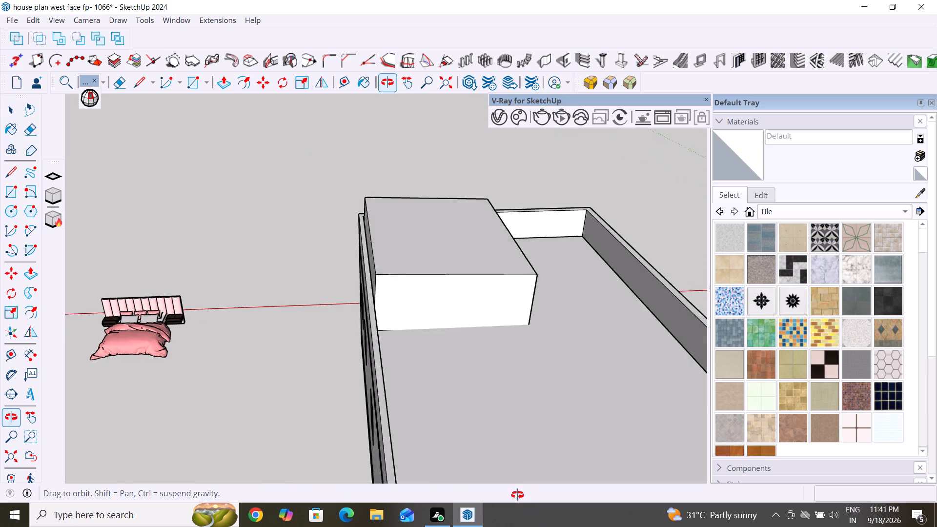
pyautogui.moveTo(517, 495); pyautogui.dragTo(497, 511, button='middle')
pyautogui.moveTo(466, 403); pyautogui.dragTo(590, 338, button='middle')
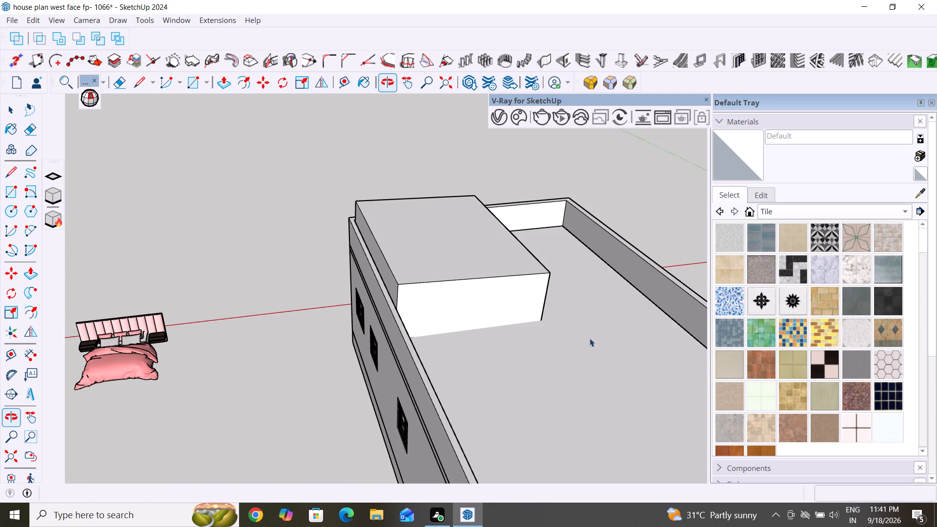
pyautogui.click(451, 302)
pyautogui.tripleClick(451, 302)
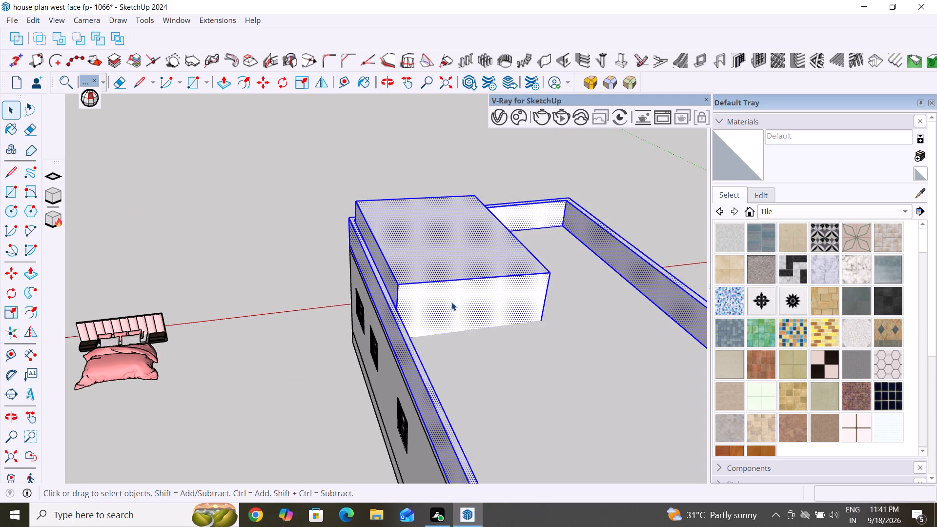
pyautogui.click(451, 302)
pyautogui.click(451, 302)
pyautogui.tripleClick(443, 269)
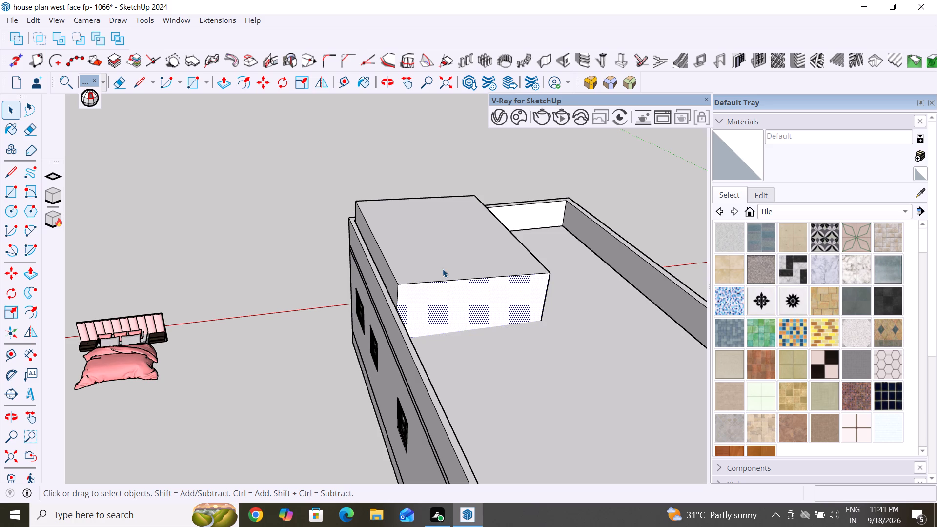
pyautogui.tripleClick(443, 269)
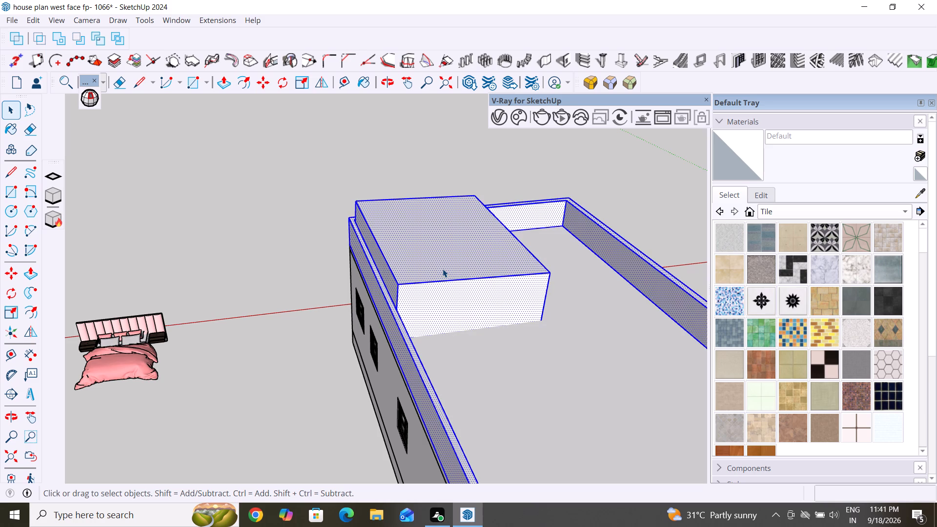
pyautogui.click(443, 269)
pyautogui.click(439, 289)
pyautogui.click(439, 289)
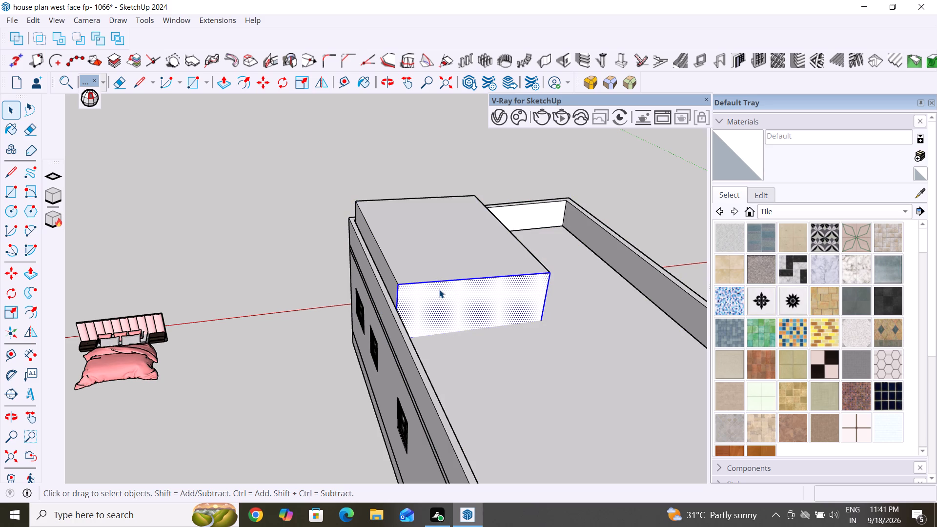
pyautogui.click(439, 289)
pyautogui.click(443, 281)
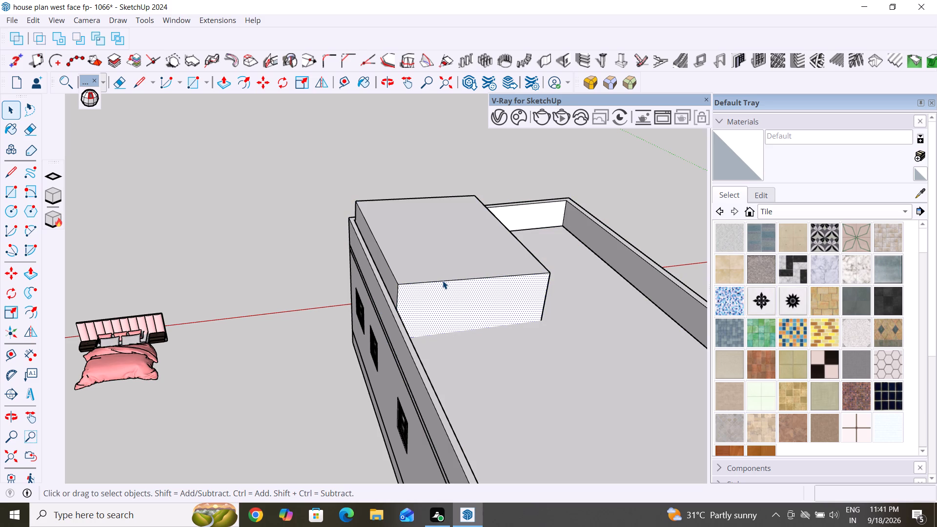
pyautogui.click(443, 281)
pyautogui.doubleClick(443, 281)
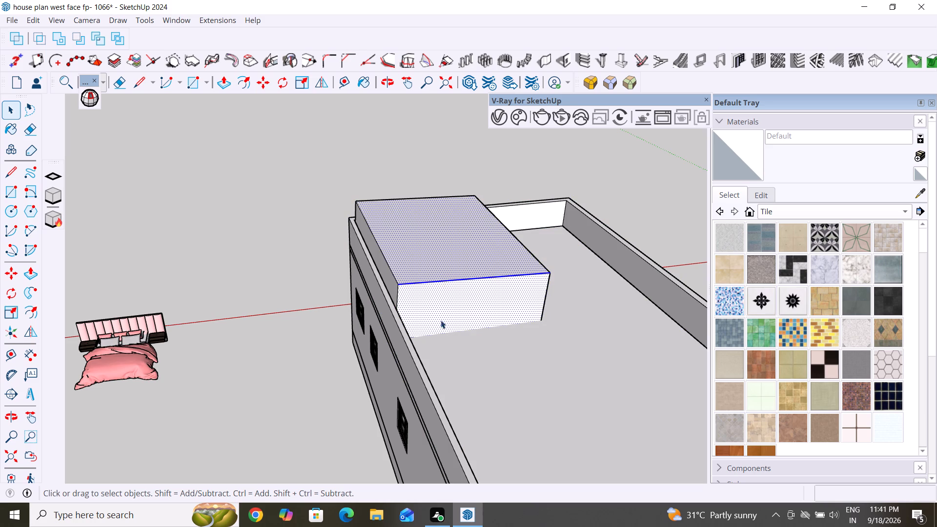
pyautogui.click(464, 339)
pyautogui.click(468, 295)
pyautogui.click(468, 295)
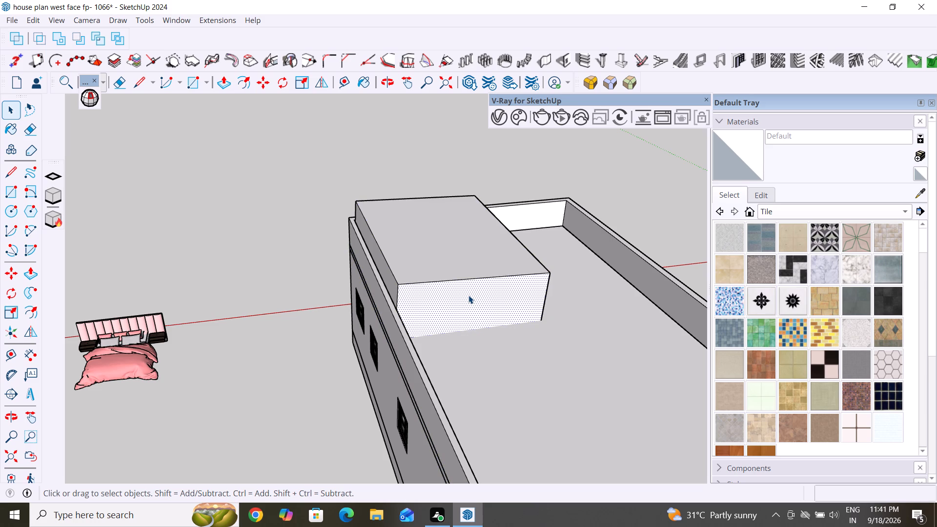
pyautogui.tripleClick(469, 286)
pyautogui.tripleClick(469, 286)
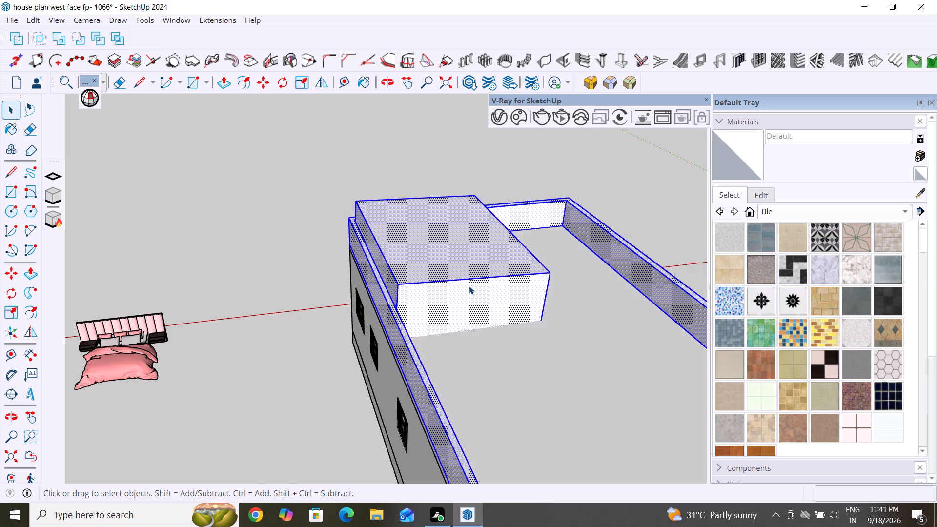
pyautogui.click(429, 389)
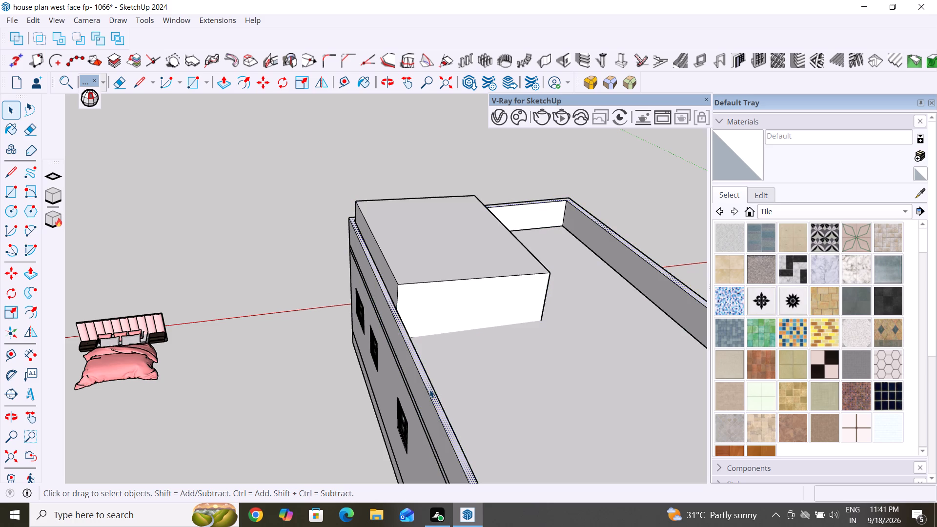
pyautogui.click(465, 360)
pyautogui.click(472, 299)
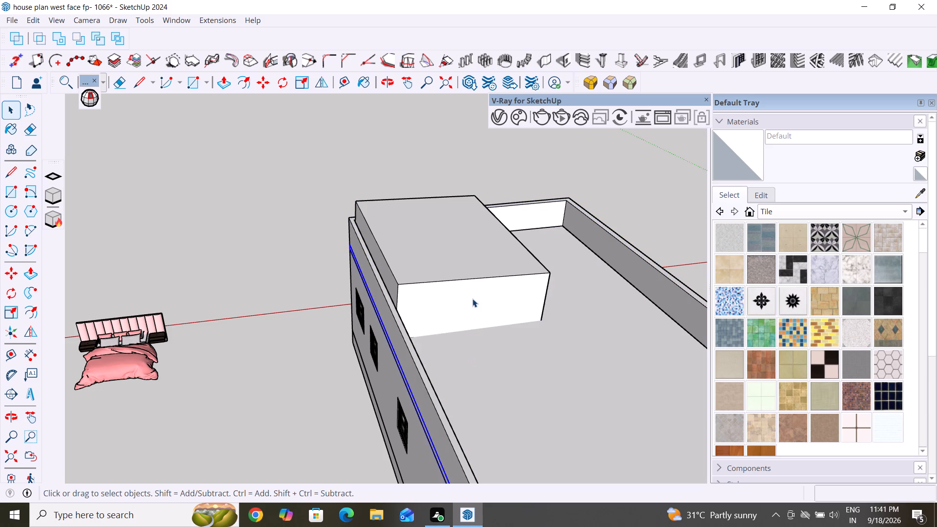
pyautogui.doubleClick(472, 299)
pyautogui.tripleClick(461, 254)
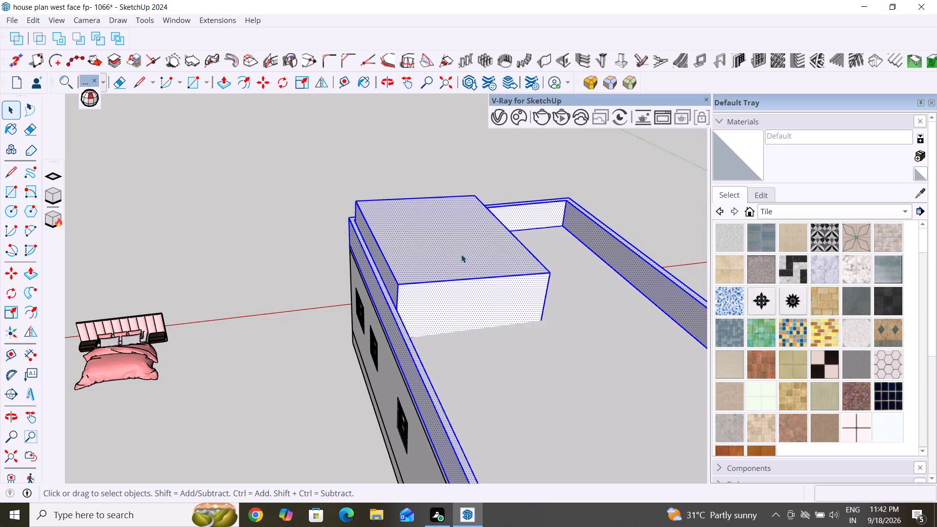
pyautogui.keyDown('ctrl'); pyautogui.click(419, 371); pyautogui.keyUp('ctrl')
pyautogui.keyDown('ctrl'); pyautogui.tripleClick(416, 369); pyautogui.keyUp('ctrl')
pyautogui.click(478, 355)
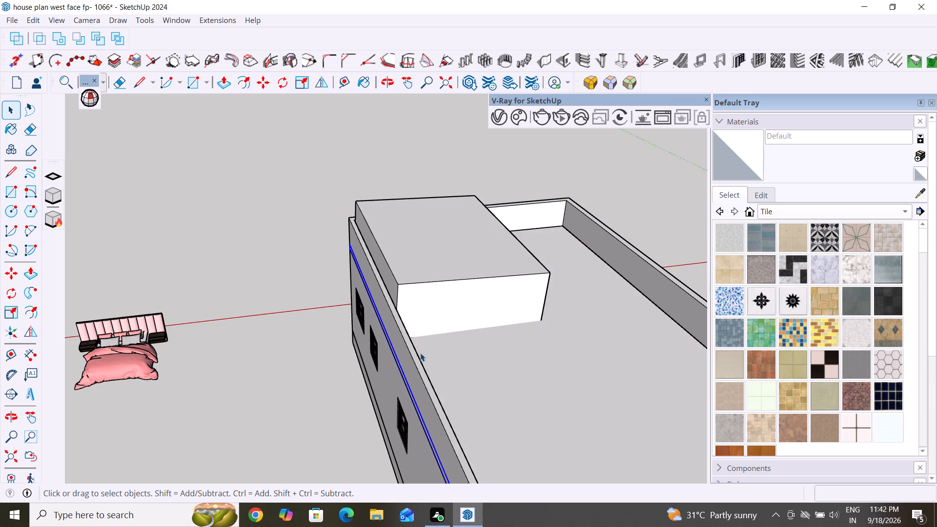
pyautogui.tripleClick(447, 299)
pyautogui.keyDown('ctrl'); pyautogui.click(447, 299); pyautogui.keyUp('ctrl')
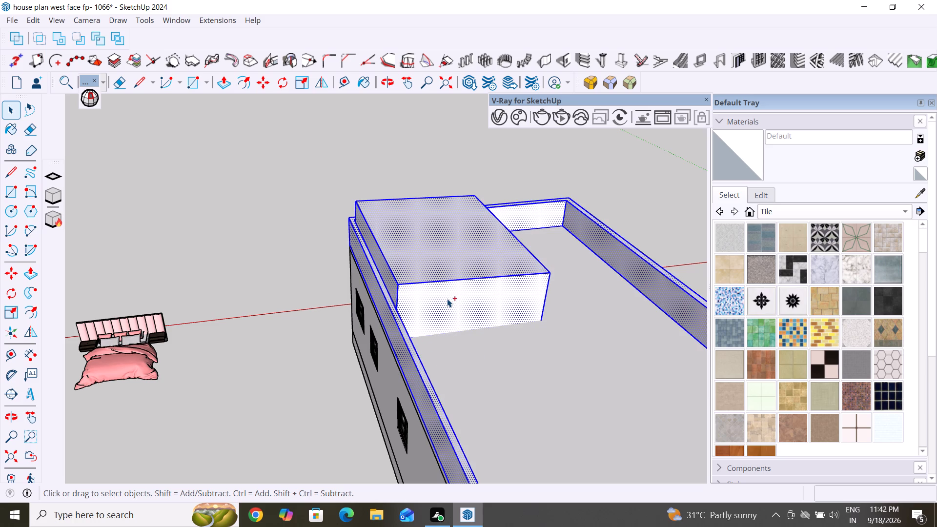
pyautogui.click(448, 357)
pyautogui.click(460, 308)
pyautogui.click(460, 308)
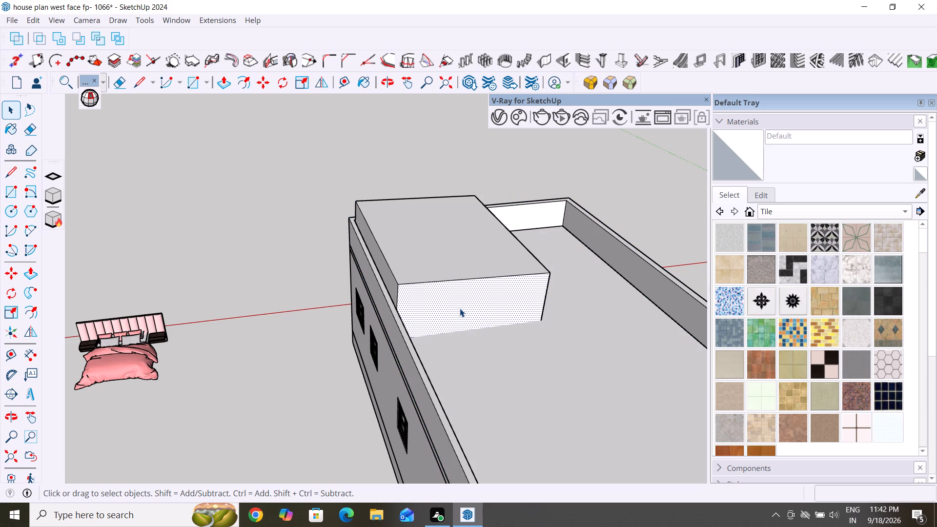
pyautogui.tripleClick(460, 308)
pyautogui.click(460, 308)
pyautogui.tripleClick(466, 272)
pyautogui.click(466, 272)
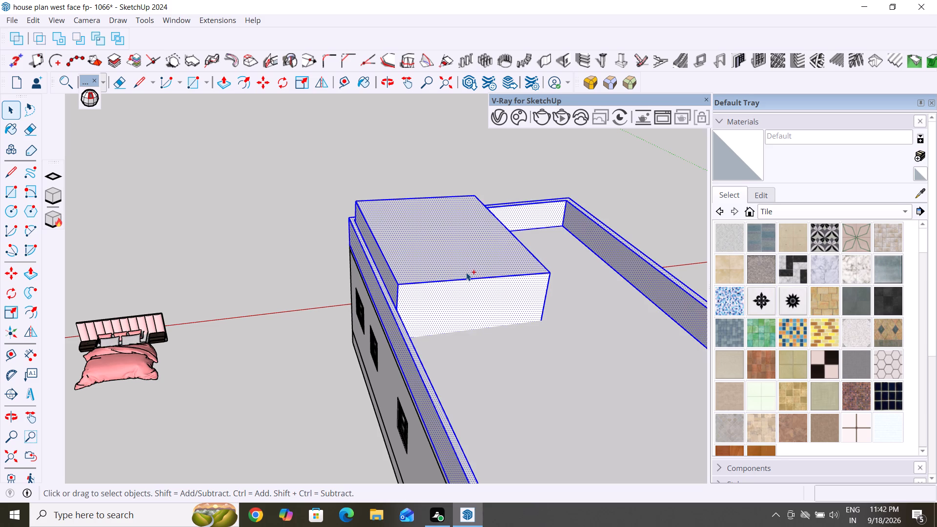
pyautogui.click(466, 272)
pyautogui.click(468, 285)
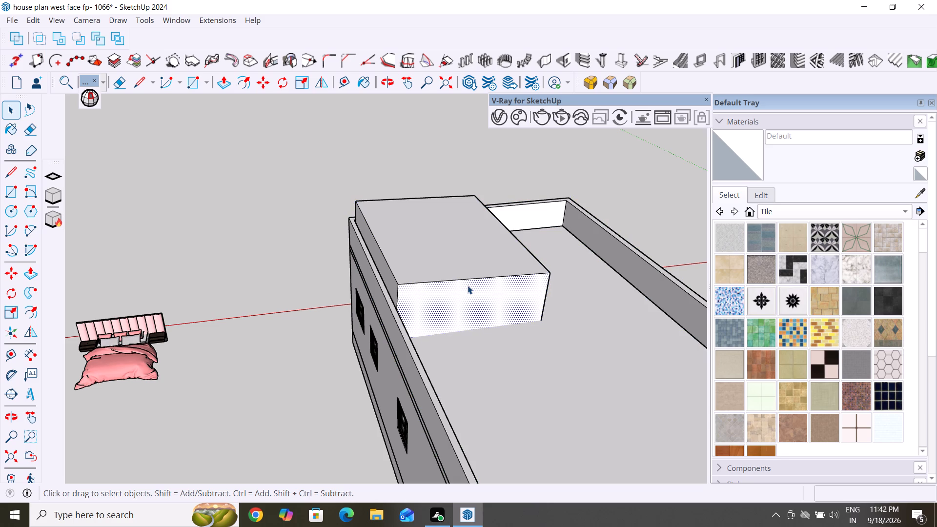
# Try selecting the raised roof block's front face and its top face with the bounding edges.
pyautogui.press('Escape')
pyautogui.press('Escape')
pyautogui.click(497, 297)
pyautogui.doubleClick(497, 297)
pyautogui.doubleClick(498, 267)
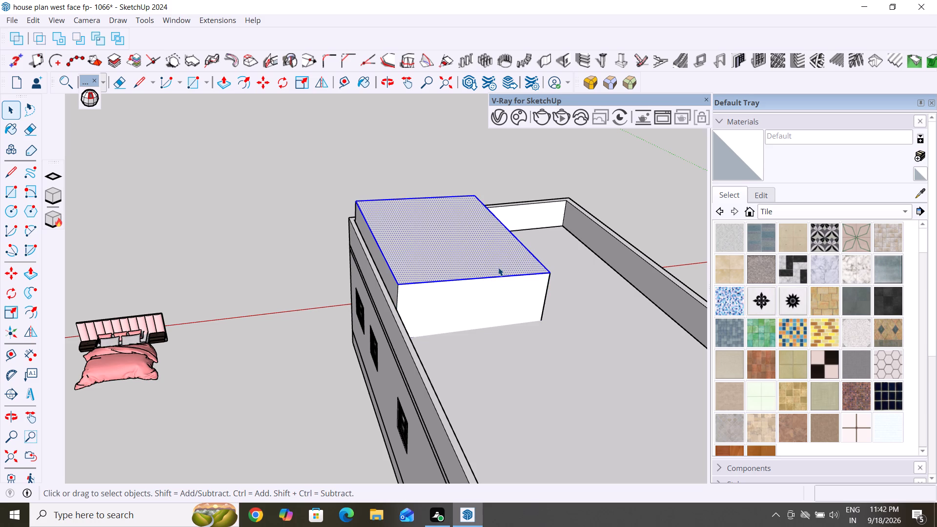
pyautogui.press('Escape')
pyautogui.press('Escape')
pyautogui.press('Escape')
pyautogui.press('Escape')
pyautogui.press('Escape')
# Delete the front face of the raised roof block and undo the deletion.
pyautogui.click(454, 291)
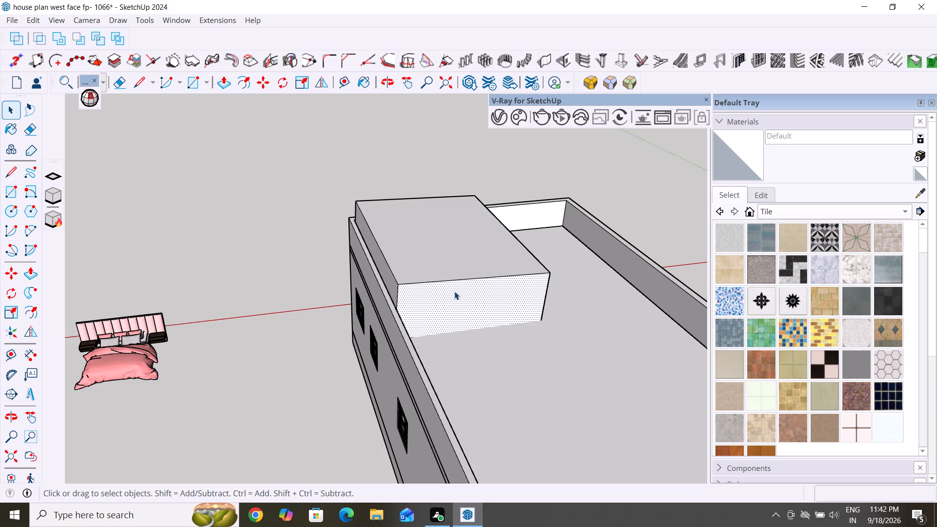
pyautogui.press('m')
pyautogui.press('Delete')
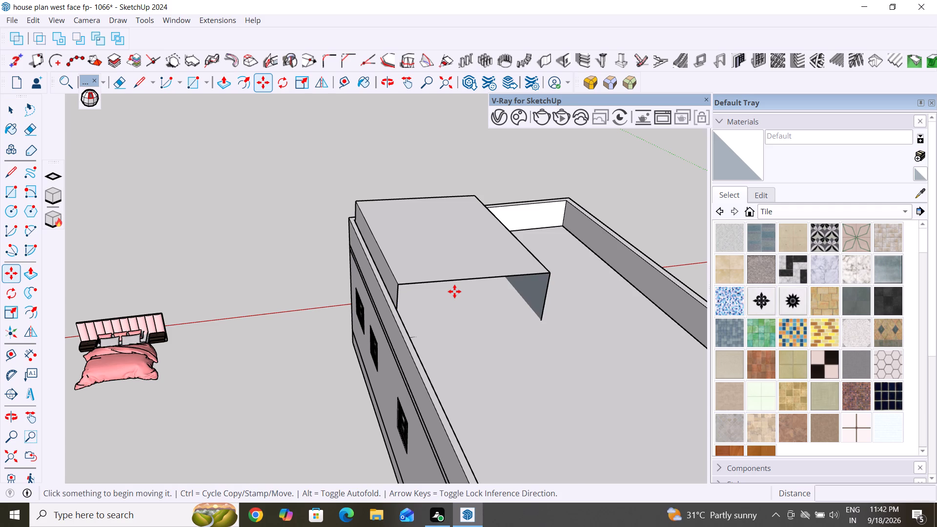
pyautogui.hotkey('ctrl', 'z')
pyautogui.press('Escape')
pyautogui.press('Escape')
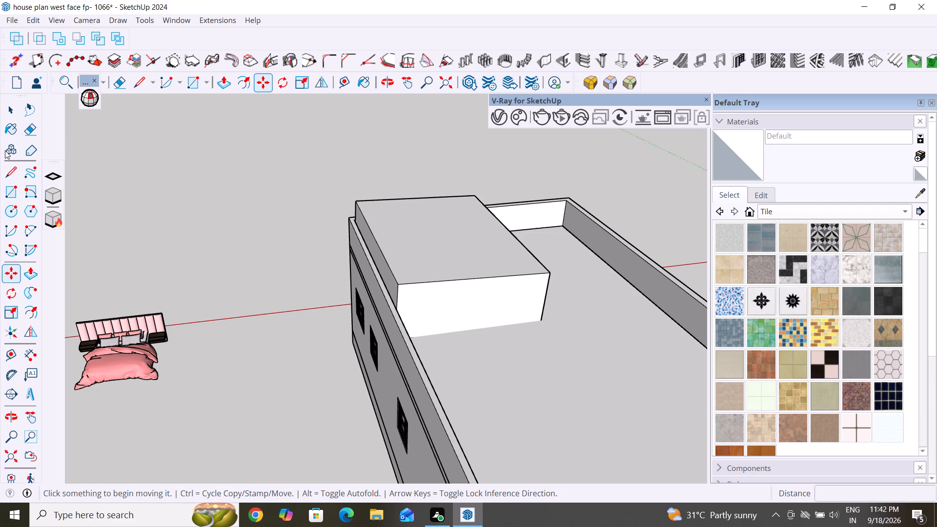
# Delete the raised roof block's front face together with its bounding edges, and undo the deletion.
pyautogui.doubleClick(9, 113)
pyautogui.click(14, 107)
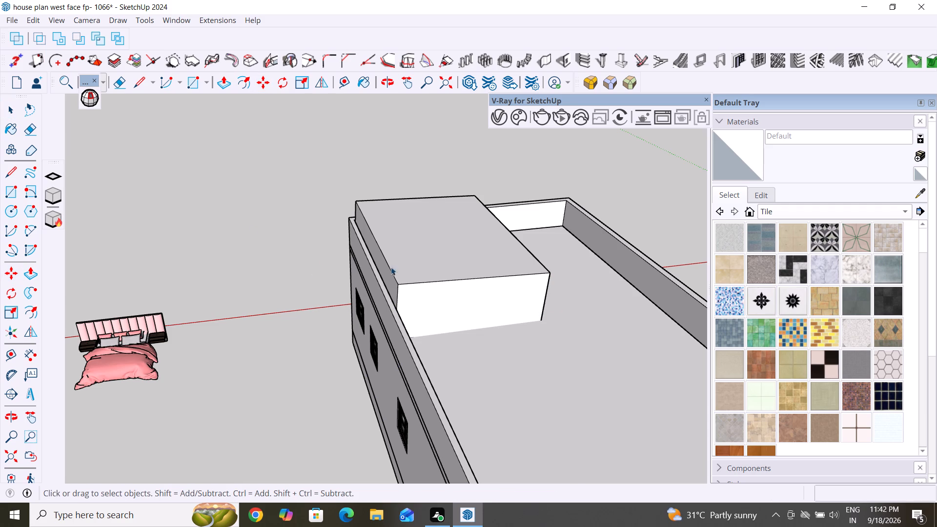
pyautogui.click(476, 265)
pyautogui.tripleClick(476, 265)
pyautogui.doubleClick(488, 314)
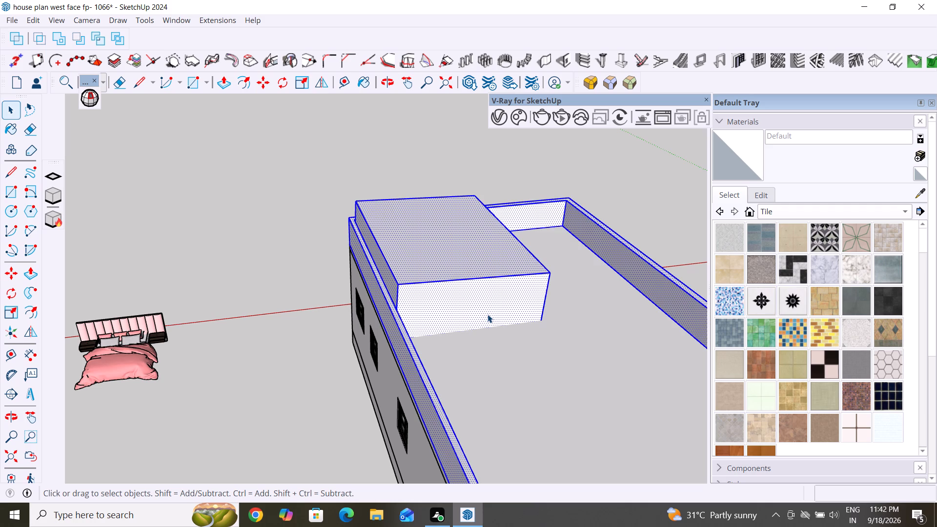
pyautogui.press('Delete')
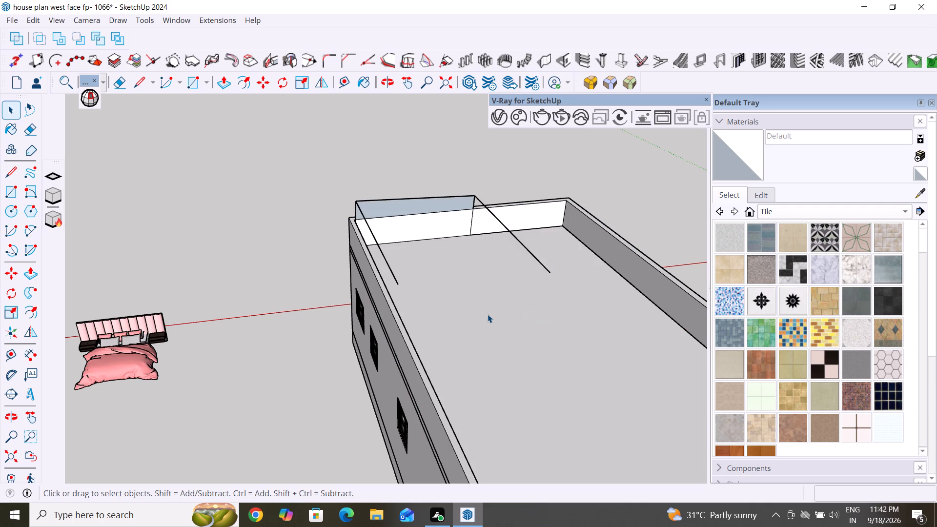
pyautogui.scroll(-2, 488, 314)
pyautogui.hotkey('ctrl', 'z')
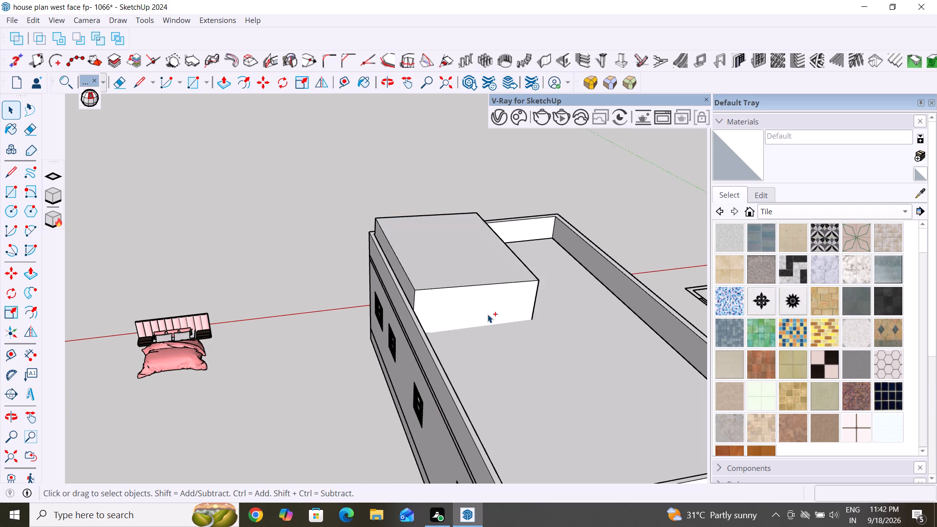
# Undo back past the raised roof block's creation, leaving only the flat roof and its parapet walls.
pyautogui.click(488, 314)
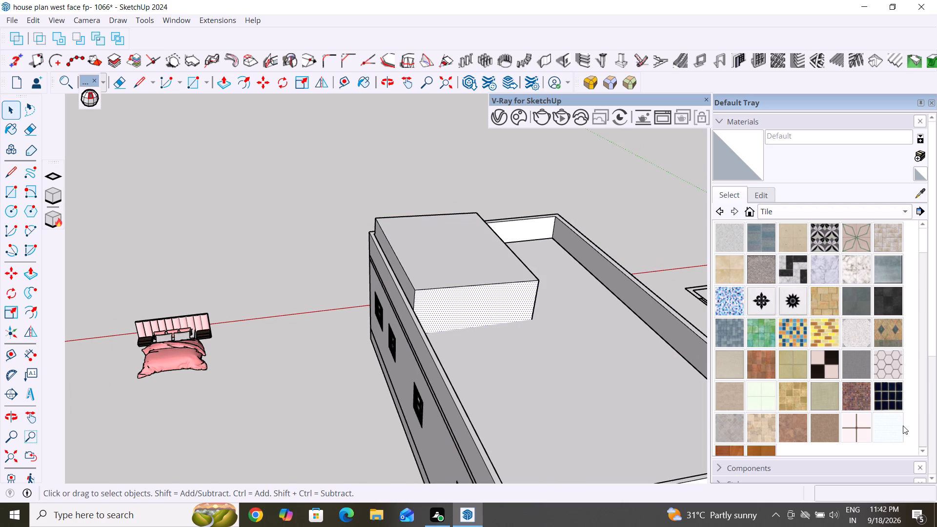
pyautogui.hotkey('ctrl', 'z')
pyautogui.hotkey('ctrl', 'z')
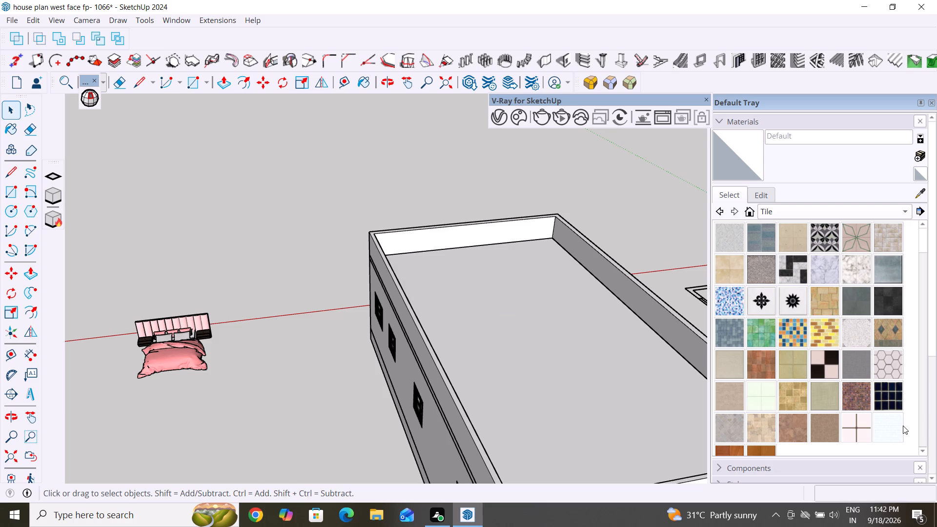
# Examine the house, its roof and parapet walls from several sides, along with the floor plans beside it.
pyautogui.scroll(-4, 624, 306)
pyautogui.scroll(-5, 550, 354)
pyautogui.moveTo(464, 373); pyautogui.dragTo(620, 348, button='middle')
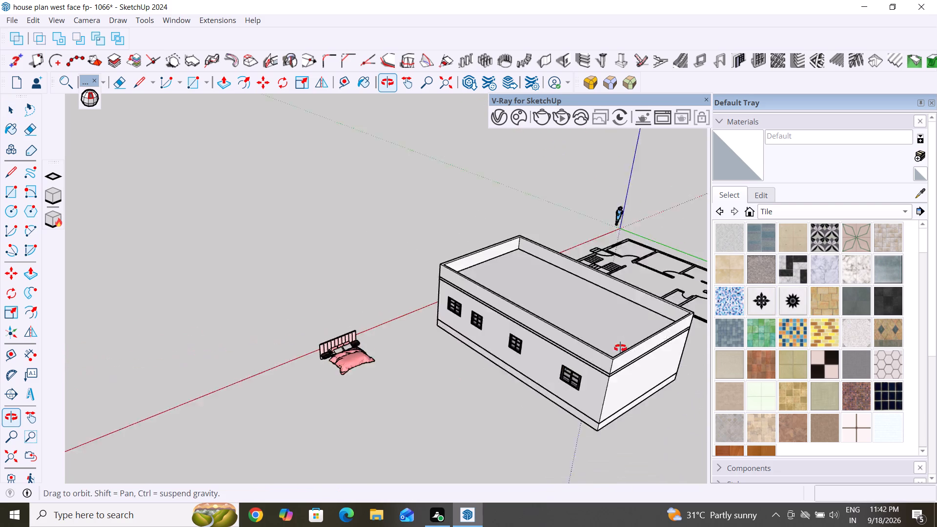
pyautogui.moveTo(620, 348); pyautogui.dragTo(678, 304, button='middle')
pyautogui.moveTo(480, 355); pyautogui.dragTo(669, 400, button='middle')
pyautogui.moveTo(533, 342); pyautogui.dragTo(643, 442, button='middle')
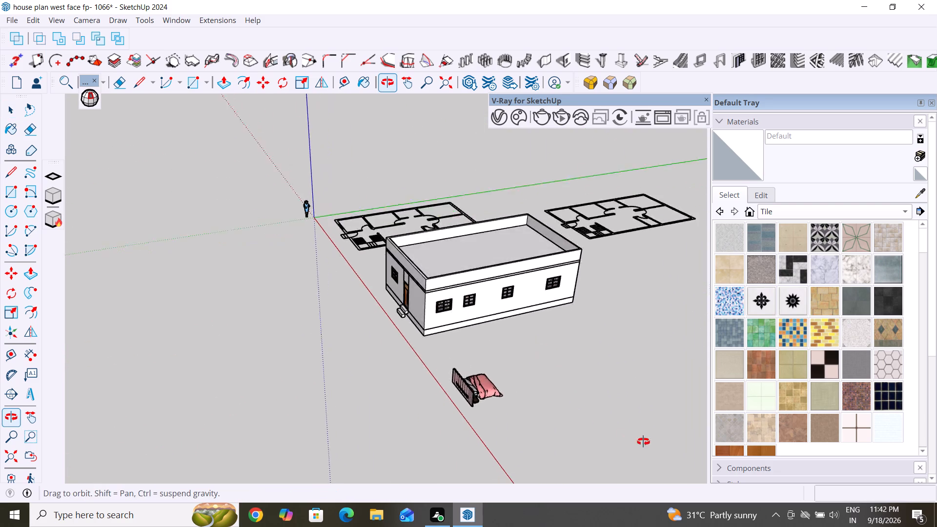
pyautogui.moveTo(643, 442); pyautogui.dragTo(651, 444, button='middle')
pyautogui.scroll(-12, 240, 397)
pyautogui.moveTo(372, 370); pyautogui.dragTo(276, 420, button='middle')
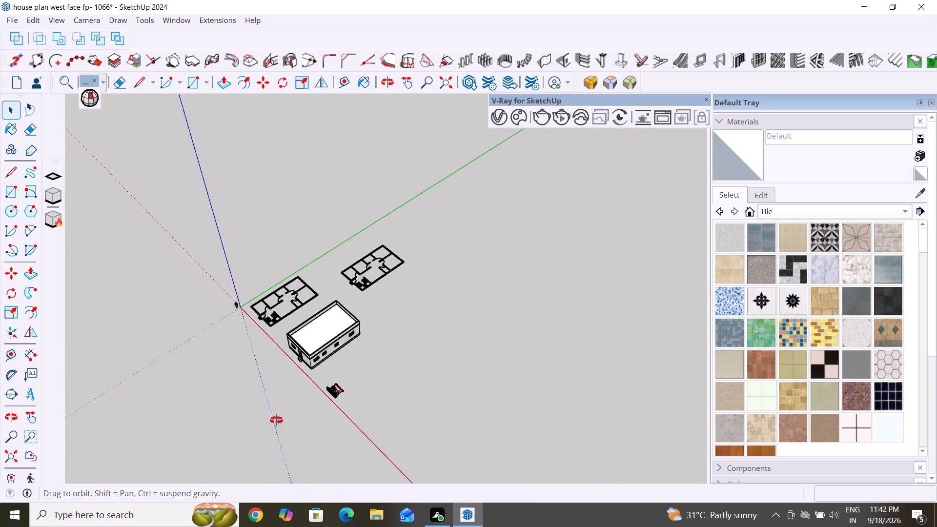
pyautogui.moveTo(276, 420); pyautogui.dragTo(94, 385, button='middle')
pyautogui.scroll(5, 316, 276)
pyautogui.scroll(6, 422, 248)
pyautogui.scroll(1, 319, 408)
pyautogui.moveTo(269, 430); pyautogui.dragTo(243, 382, button='middle')
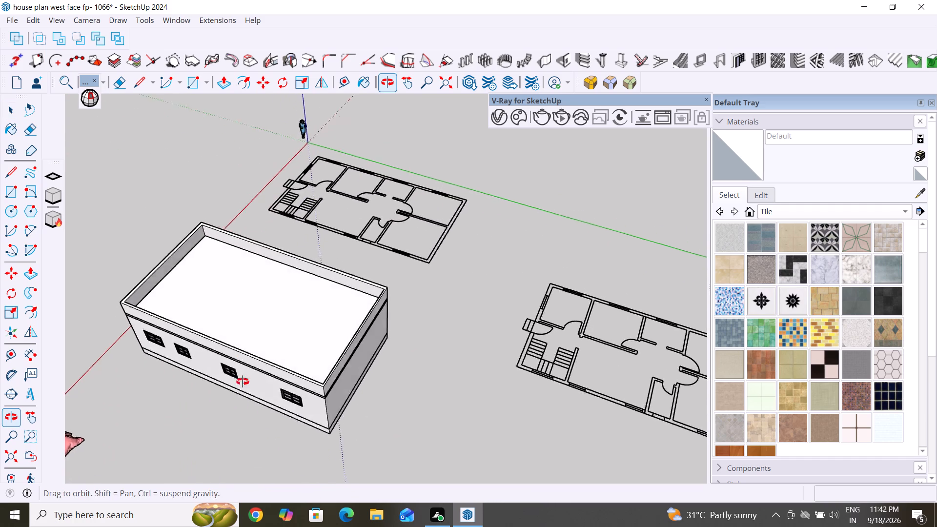
pyautogui.moveTo(243, 382); pyautogui.dragTo(243, 352, button='middle')
pyautogui.scroll(2, 267, 335)
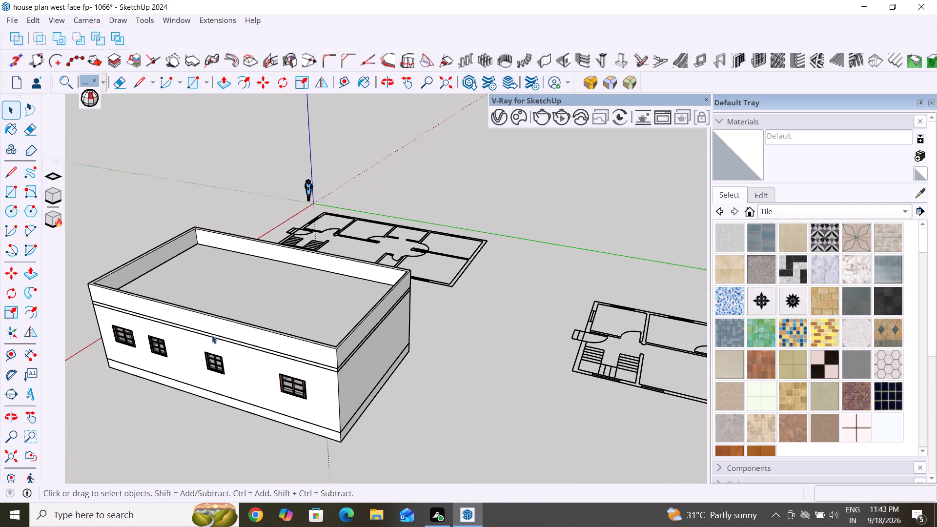
pyautogui.scroll(-3, 458, 383)
pyautogui.moveTo(510, 377); pyautogui.dragTo(415, 421, button='middle')
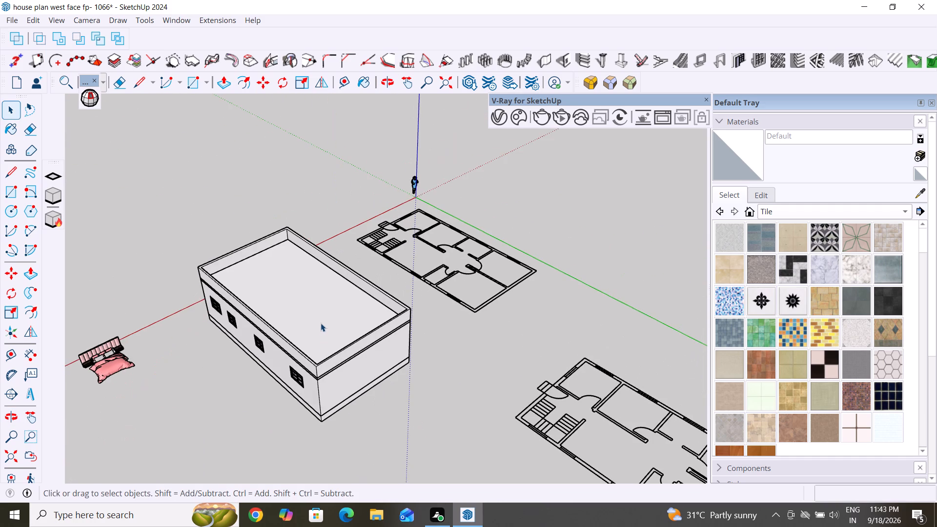
# Check which group the flat roof surface belongs to by selecting it and opening and closing it for editing.
pyautogui.doubleClick(319, 319)
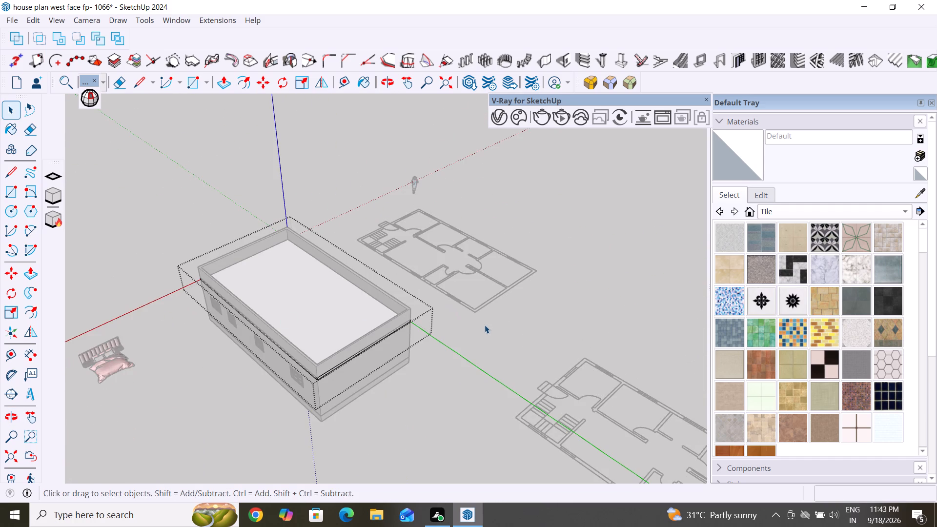
pyautogui.click(485, 325)
pyautogui.click(299, 305)
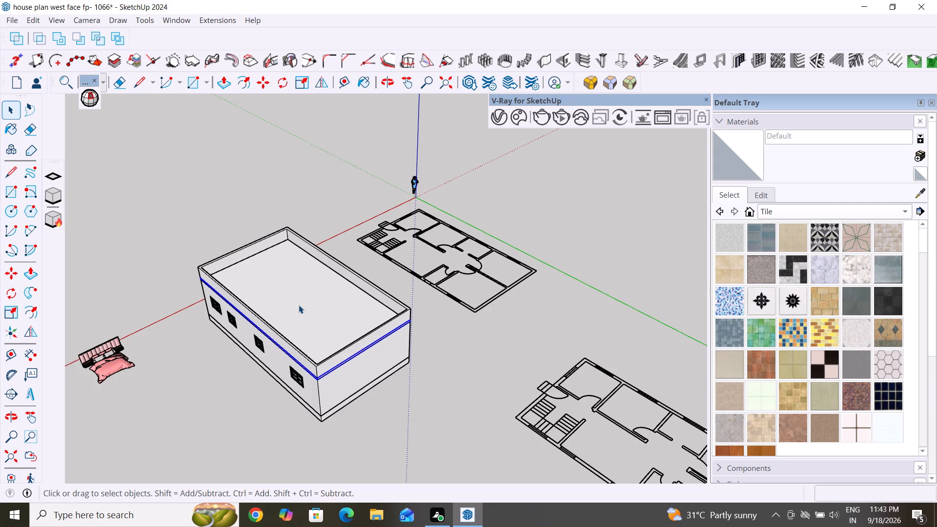
pyautogui.click(495, 351)
pyautogui.doubleClick(342, 314)
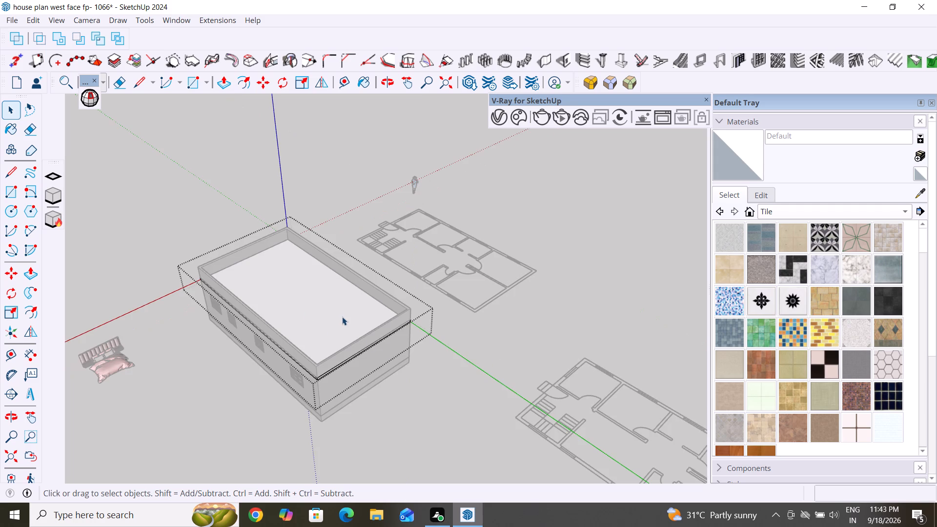
pyautogui.click(430, 427)
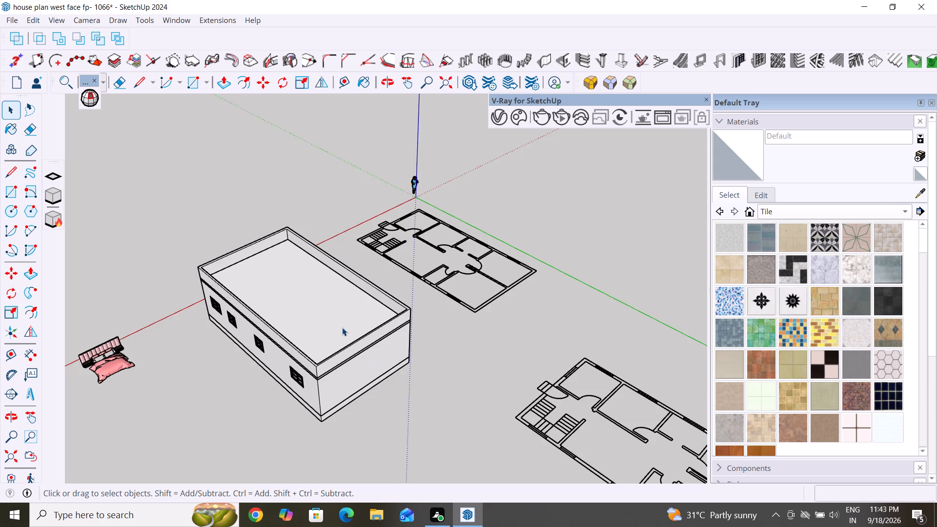
pyautogui.click(342, 329)
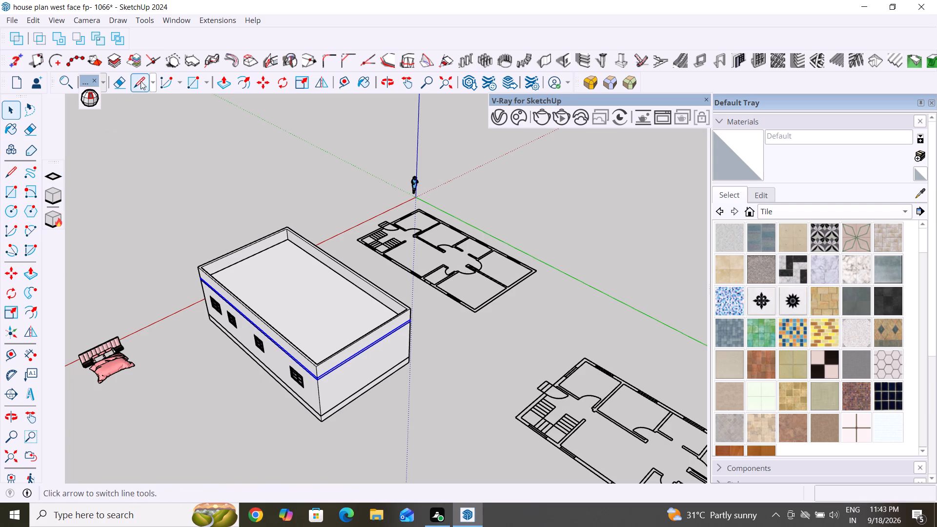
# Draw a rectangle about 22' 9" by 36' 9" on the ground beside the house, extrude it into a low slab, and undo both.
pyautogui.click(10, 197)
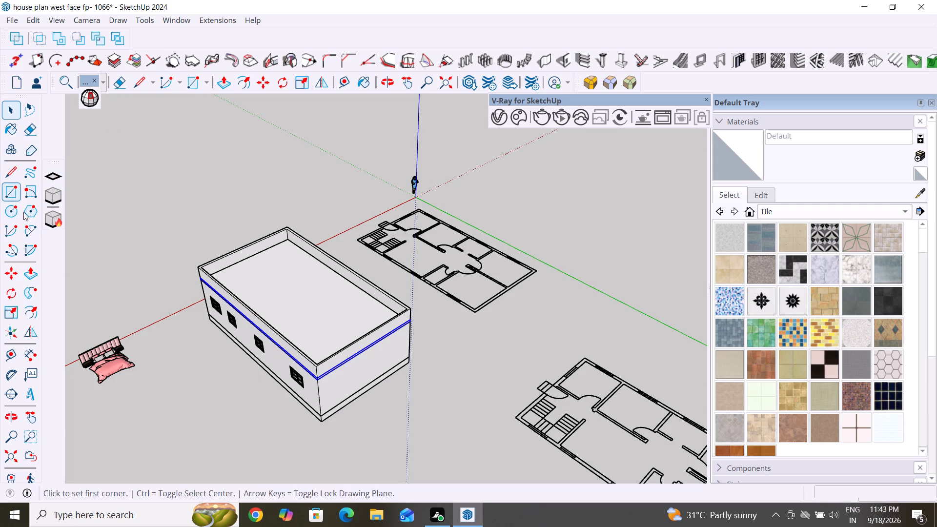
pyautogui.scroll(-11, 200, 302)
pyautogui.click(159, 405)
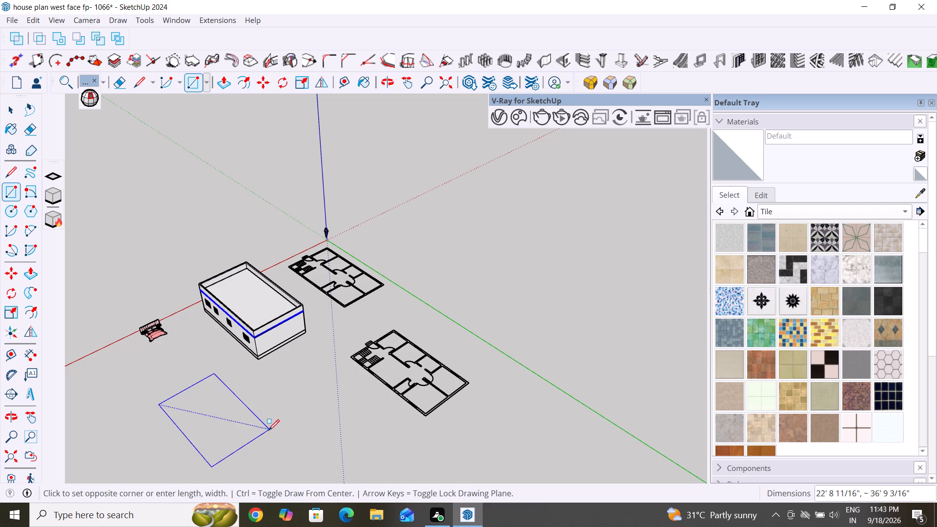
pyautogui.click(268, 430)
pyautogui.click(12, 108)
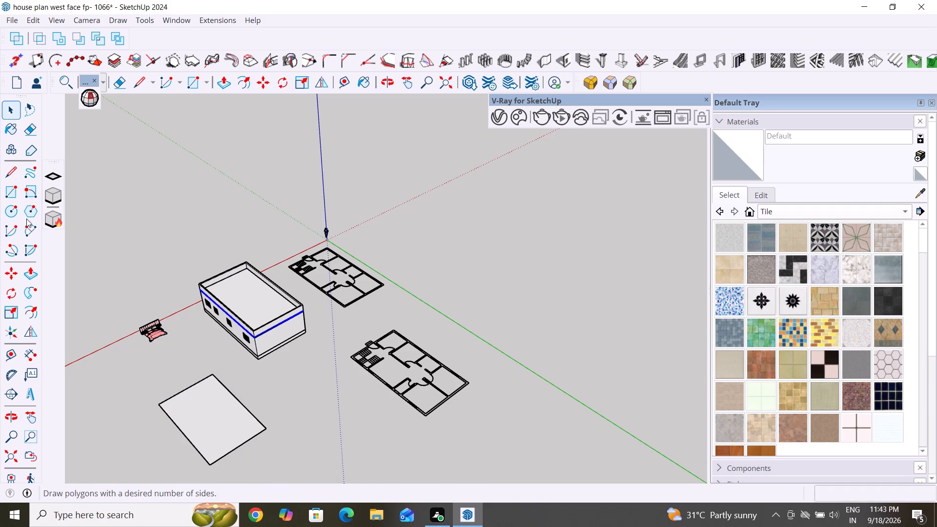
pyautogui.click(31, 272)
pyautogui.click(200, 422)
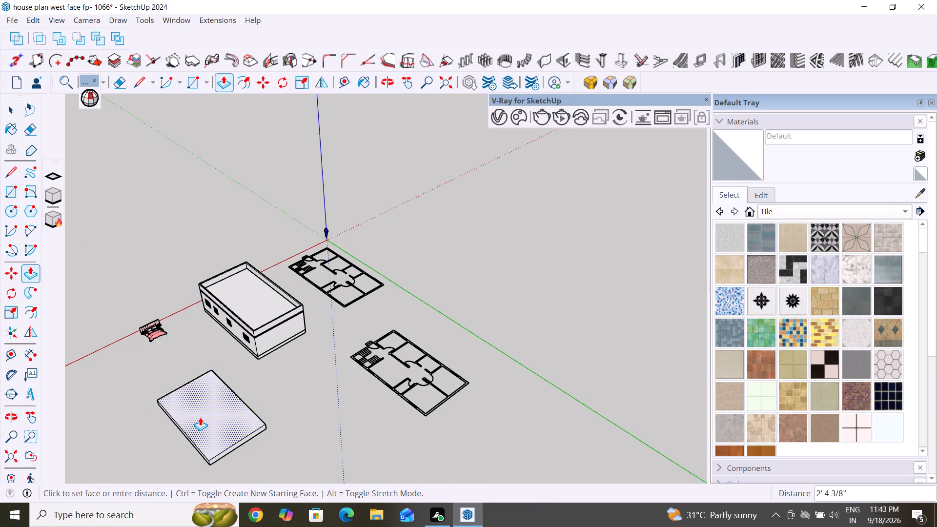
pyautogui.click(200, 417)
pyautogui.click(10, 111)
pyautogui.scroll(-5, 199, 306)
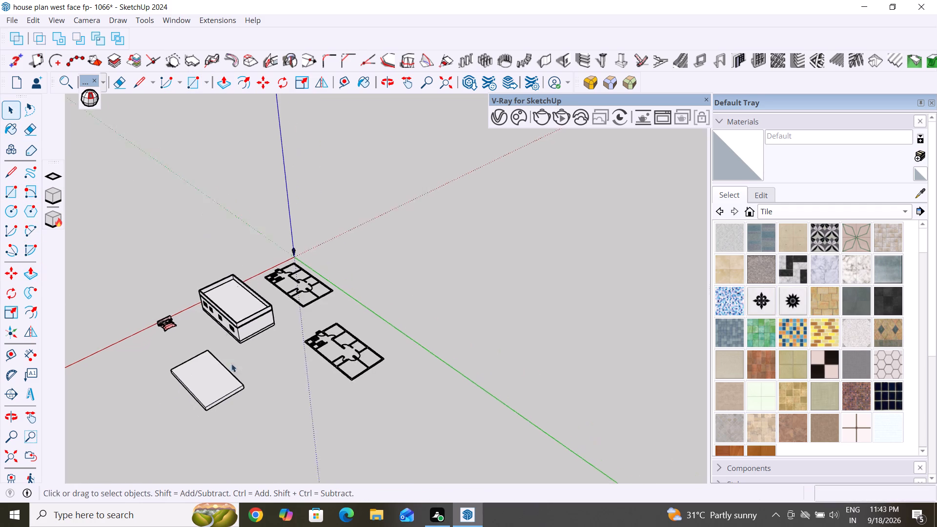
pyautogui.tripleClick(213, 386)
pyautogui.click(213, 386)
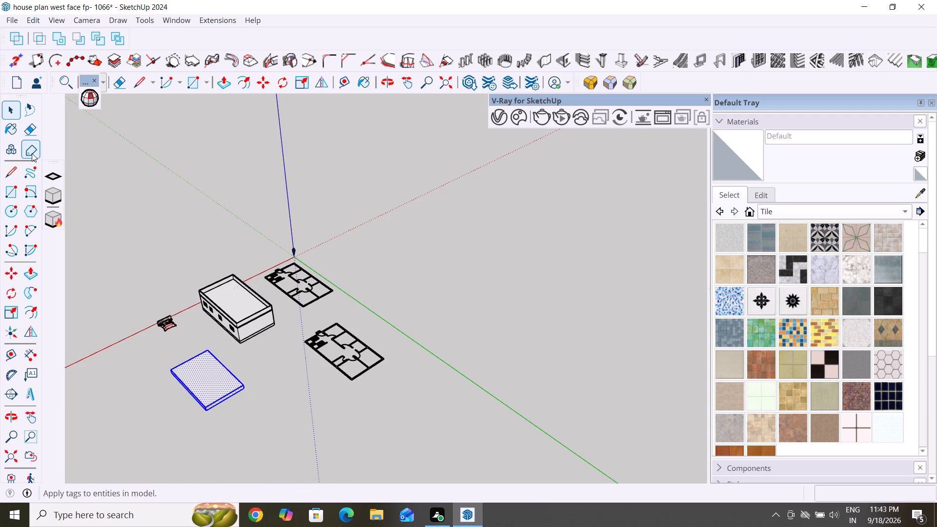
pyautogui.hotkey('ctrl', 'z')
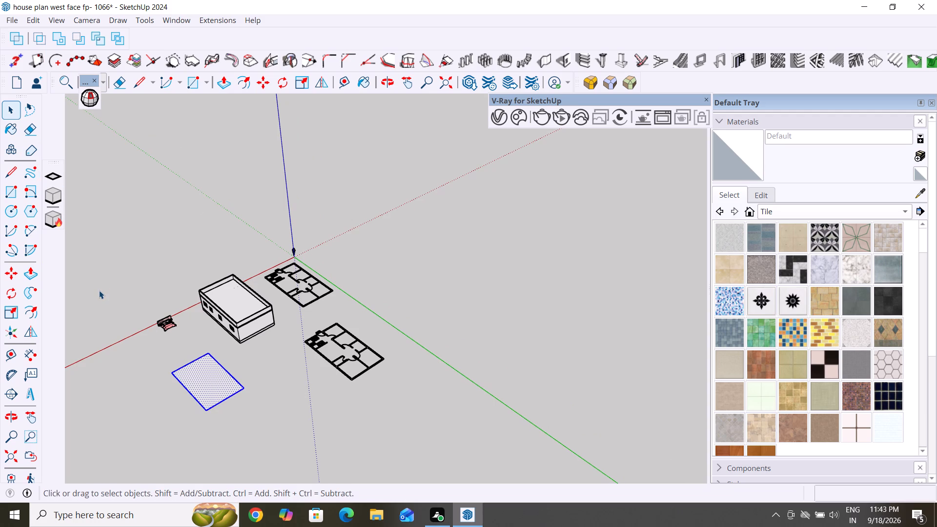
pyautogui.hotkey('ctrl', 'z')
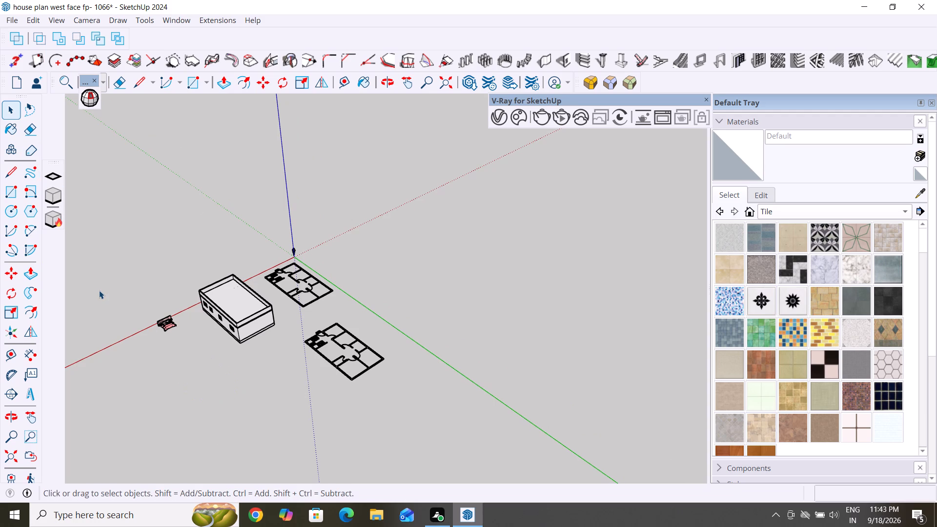
# Draw a box on the ground beside the house from a rectangle about 17' by 27' 6", extruded up about 7' 8".
pyautogui.click(6, 193)
pyautogui.click(172, 366)
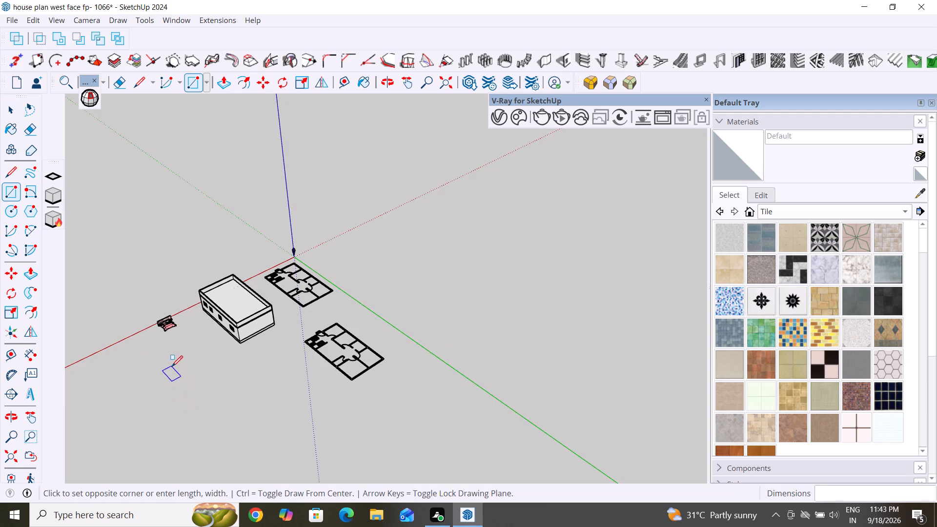
pyautogui.click(226, 377)
pyautogui.click(10, 110)
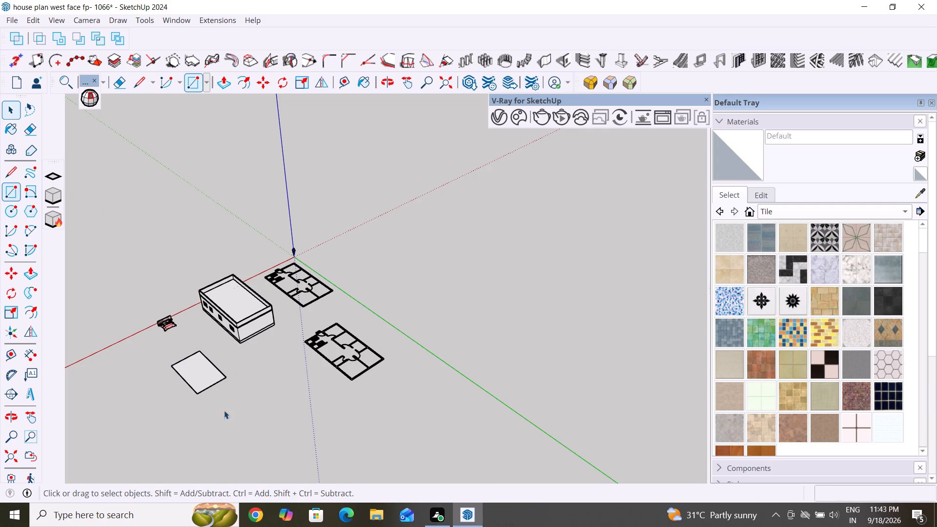
pyautogui.click(36, 276)
pyautogui.click(208, 372)
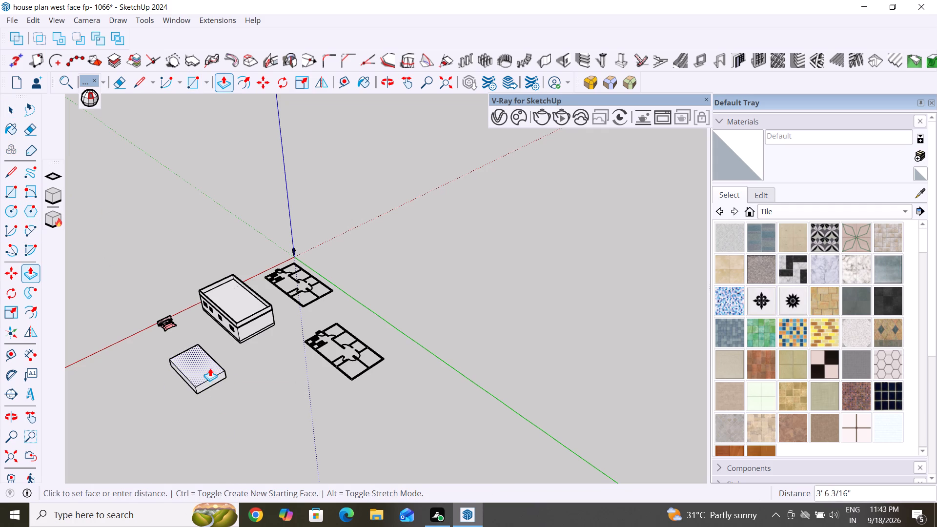
pyautogui.click(210, 362)
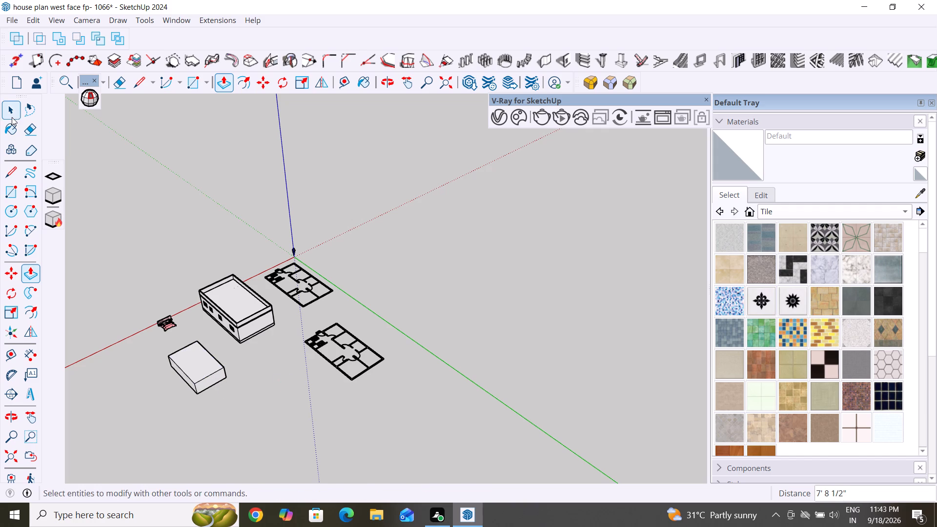
# Select all faces and edges of the new box and make them a group.
pyautogui.click(13, 115)
pyautogui.tripleClick(196, 367)
pyautogui.click(196, 367)
pyautogui.rightClick(196, 367)
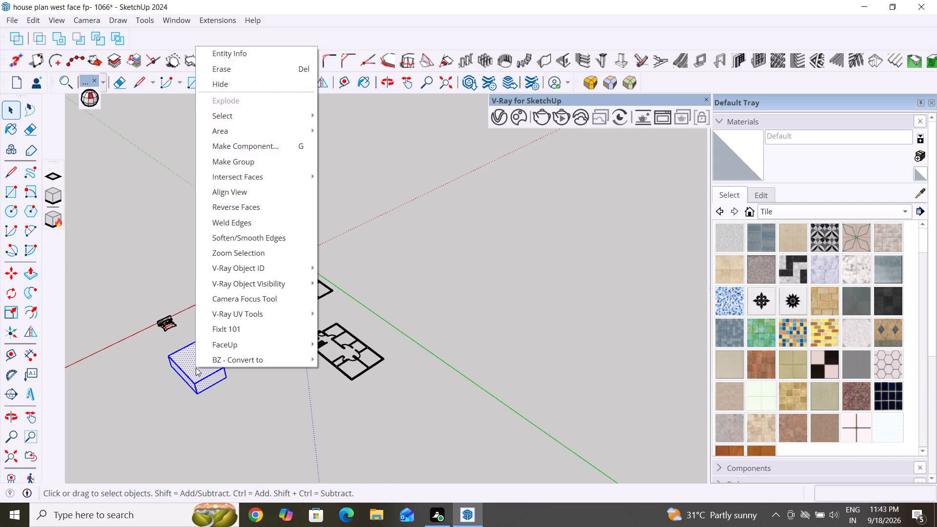
pyautogui.click(246, 159)
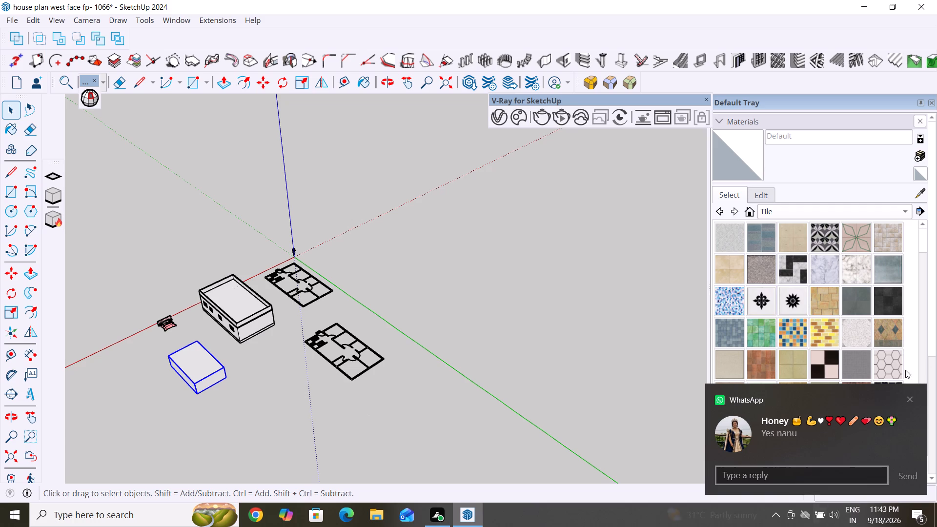
pyautogui.click(910, 399)
# Move the grouped box from the ground onto the house so its base passes through the roof slab near the front corner.
pyautogui.scroll(-4, 541, 320)
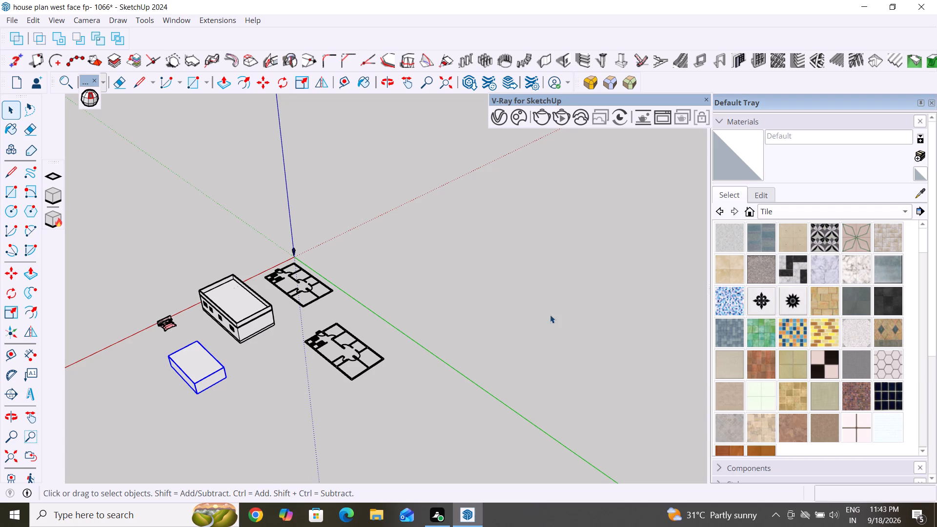
pyautogui.scroll(-1, 550, 315)
pyautogui.moveTo(396, 417); pyautogui.dragTo(629, 362, button='middle')
pyautogui.scroll(3, 389, 393)
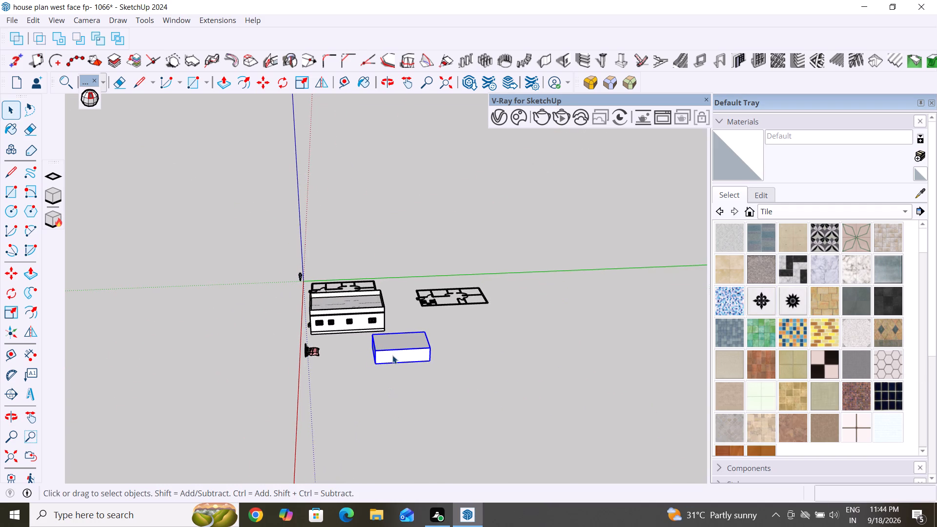
pyautogui.press('m')
pyautogui.press('Return')
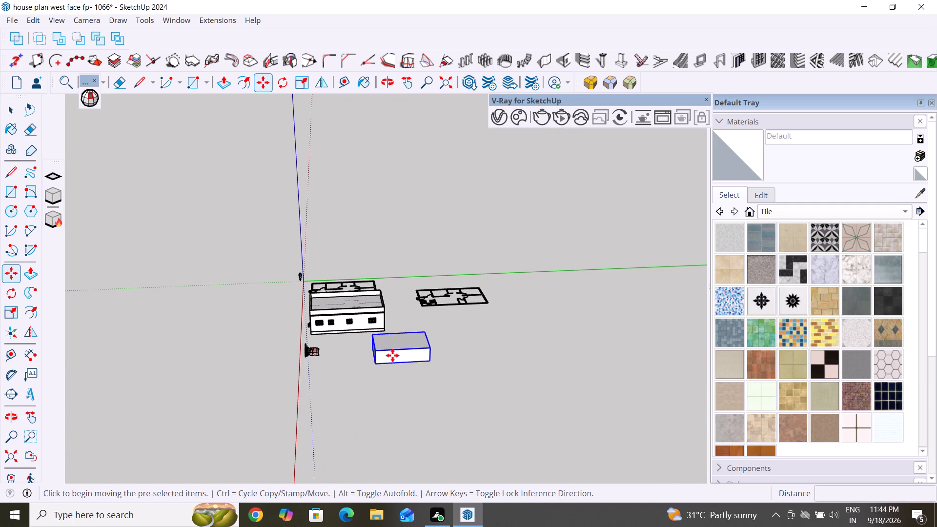
pyautogui.moveTo(310, 364); pyautogui.dragTo(505, 401, button='middle')
pyautogui.scroll(7, 460, 368)
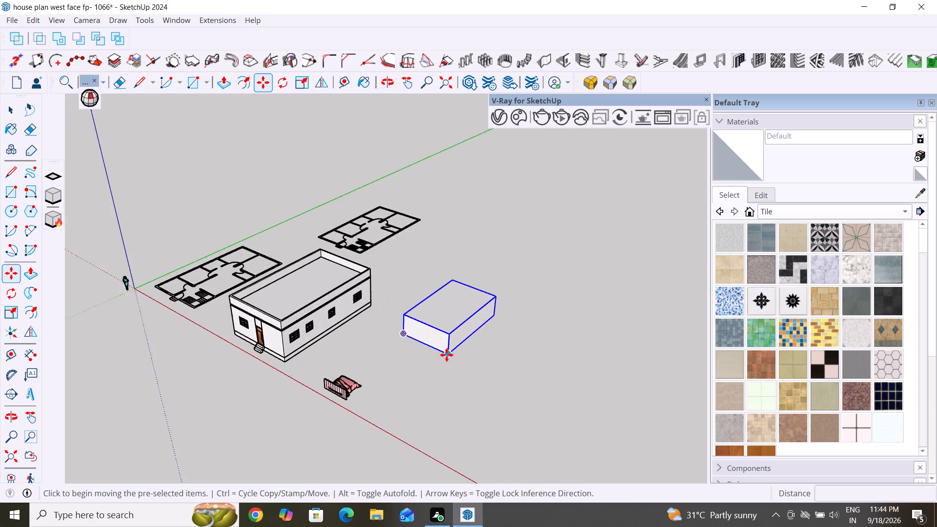
pyautogui.scroll(4, 447, 355)
pyautogui.click(448, 351)
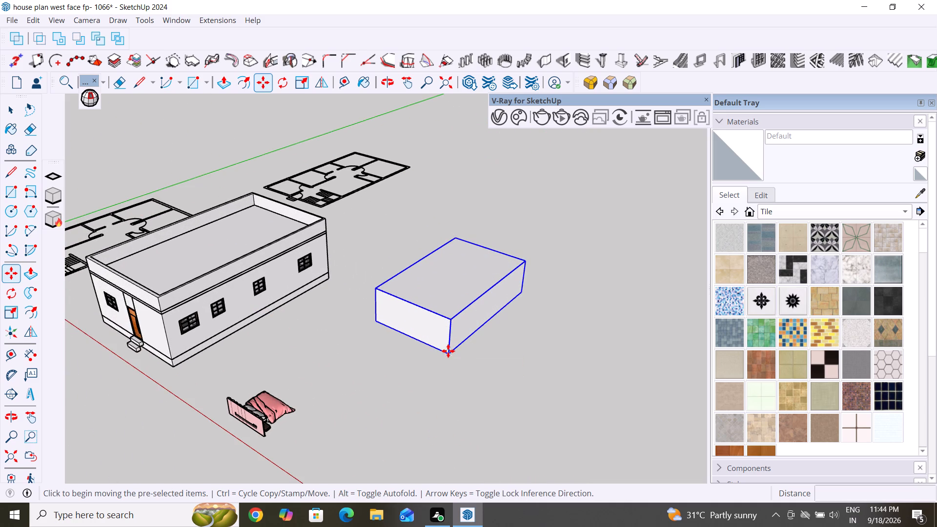
pyautogui.moveTo(145, 300); pyautogui.dragTo(259, 386, button='middle')
pyautogui.scroll(1, 203, 385)
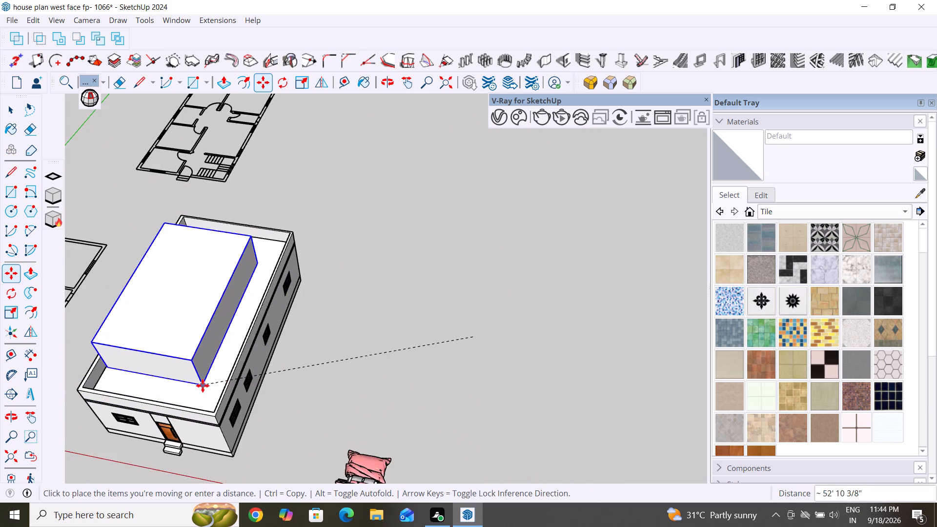
pyautogui.scroll(1, 203, 385)
pyautogui.moveTo(211, 428); pyautogui.dragTo(204, 362, button='middle')
pyautogui.scroll(4, 196, 380)
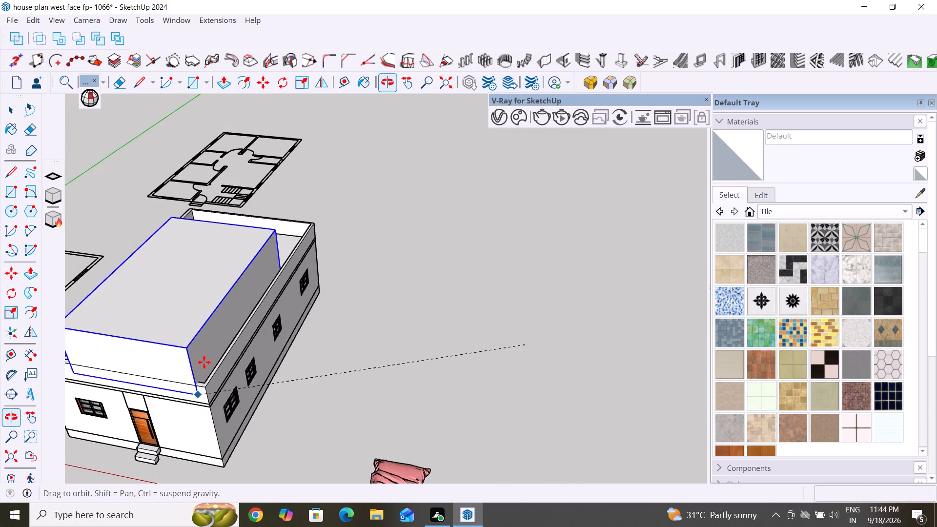
pyautogui.scroll(3, 206, 383)
pyautogui.moveTo(206, 383); pyautogui.dragTo(176, 300, button='middle')
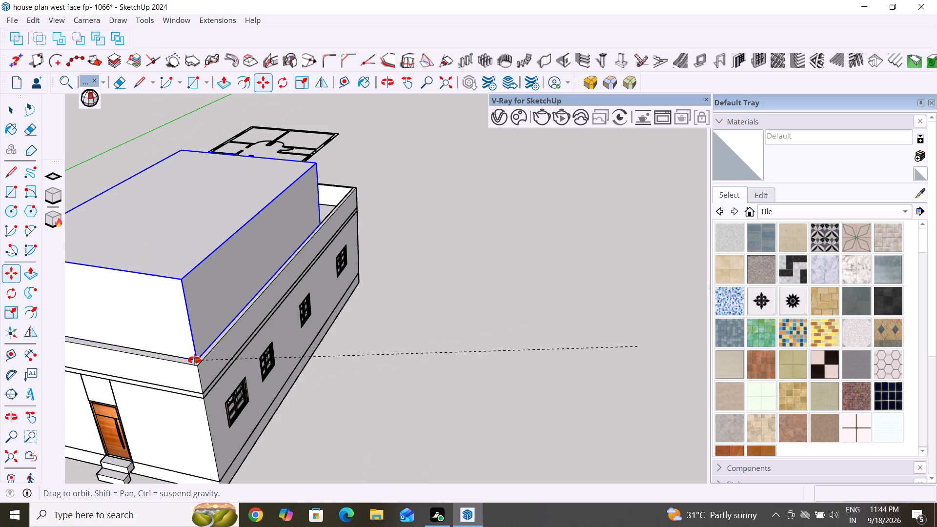
pyautogui.scroll(5, 176, 300)
pyautogui.moveTo(183, 332); pyautogui.dragTo(183, 234, button='middle')
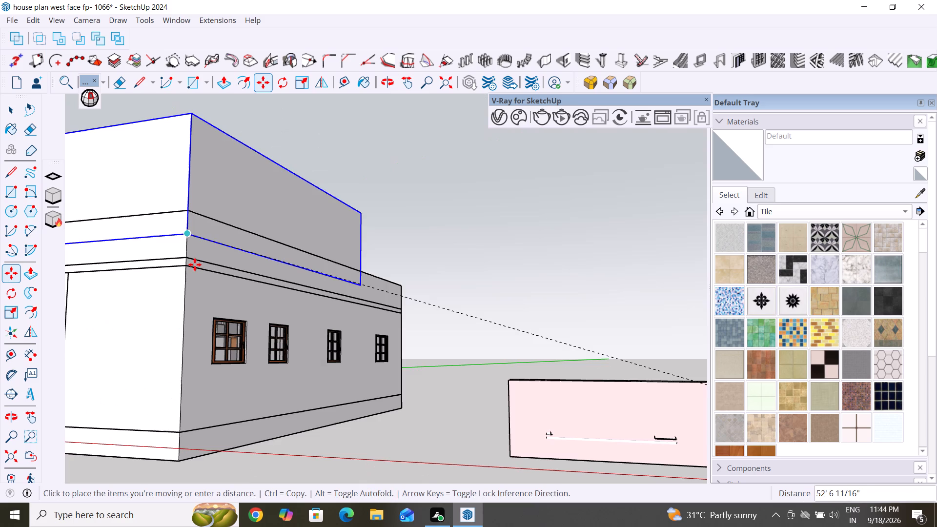
pyautogui.moveTo(201, 274); pyautogui.dragTo(326, 326, button='middle')
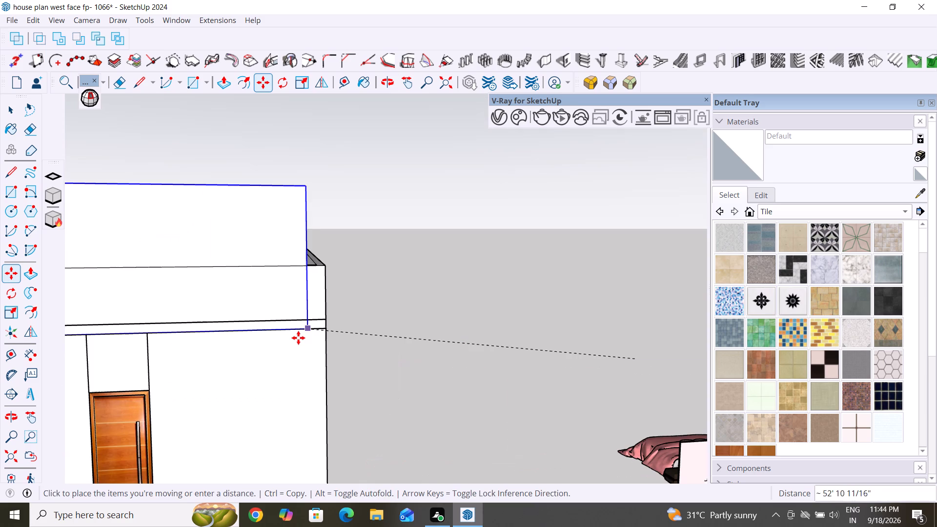
pyautogui.click(310, 345)
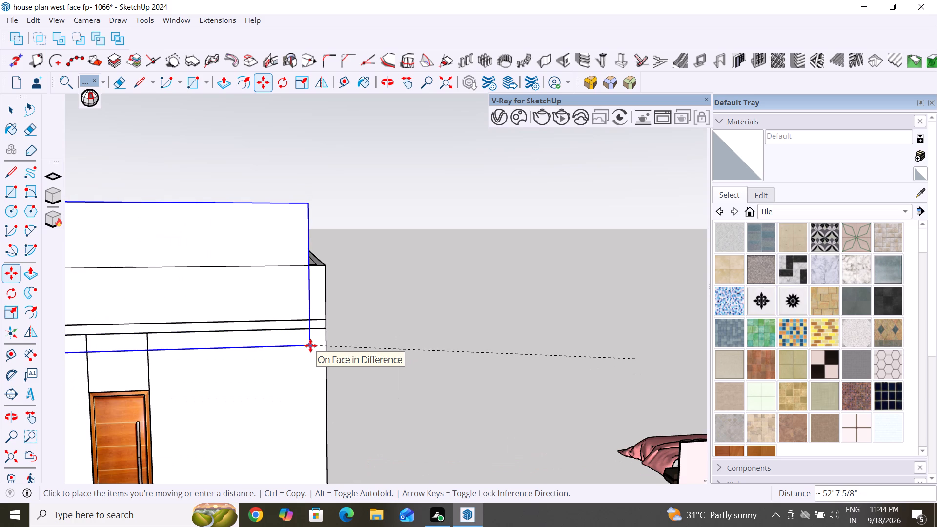
# Move the box about 1' 5" along the green axis toward the rear of the house.
pyautogui.moveTo(420, 350); pyautogui.dragTo(251, 522, button='middle')
pyautogui.scroll(-4, 448, 388)
pyautogui.moveTo(515, 381); pyautogui.dragTo(289, 436, button='middle')
pyautogui.moveTo(621, 353); pyautogui.dragTo(289, 436, button='middle')
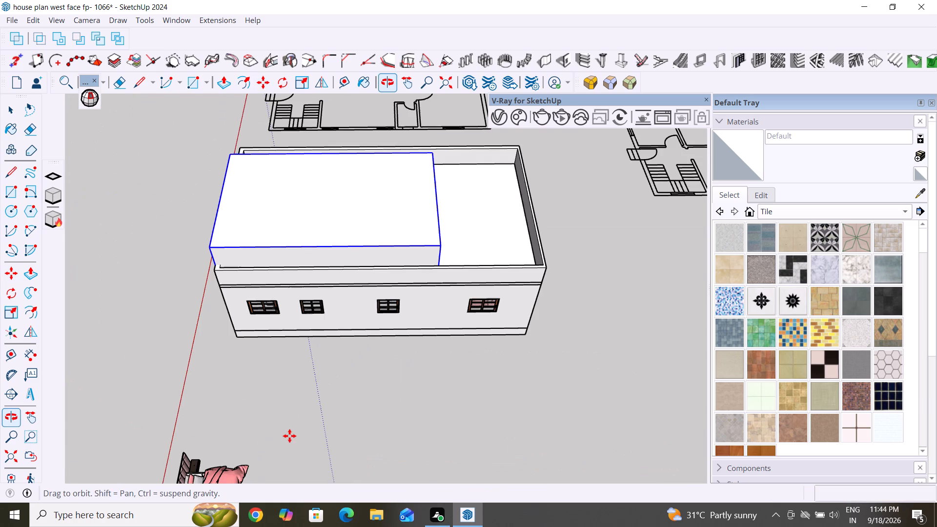
pyautogui.moveTo(289, 436); pyautogui.dragTo(295, 319, button='middle')
pyautogui.moveTo(535, 288); pyautogui.dragTo(398, 309, button='middle')
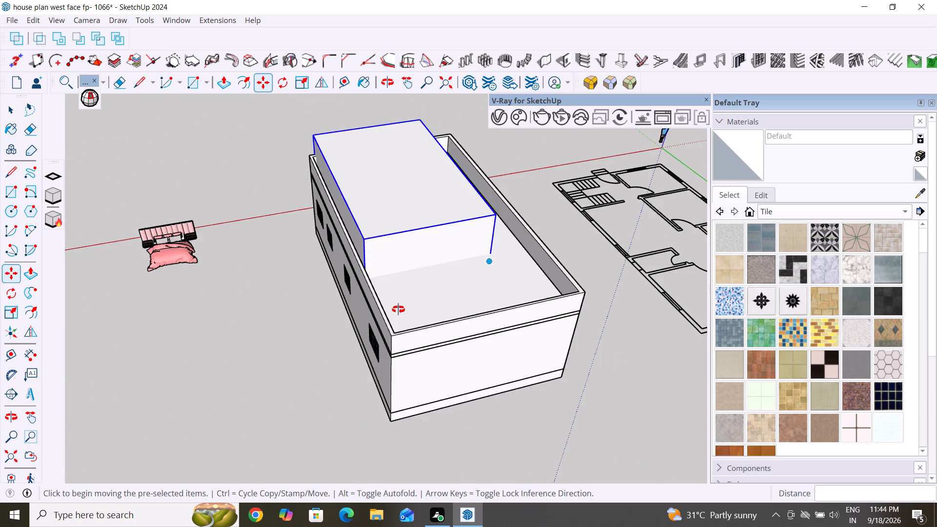
pyautogui.moveTo(398, 309); pyautogui.dragTo(397, 309, button='middle')
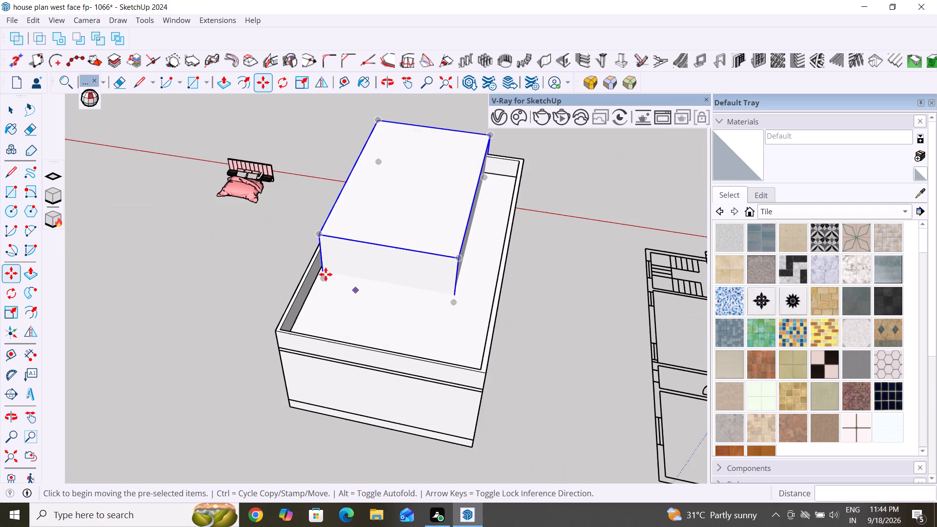
pyautogui.click(326, 274)
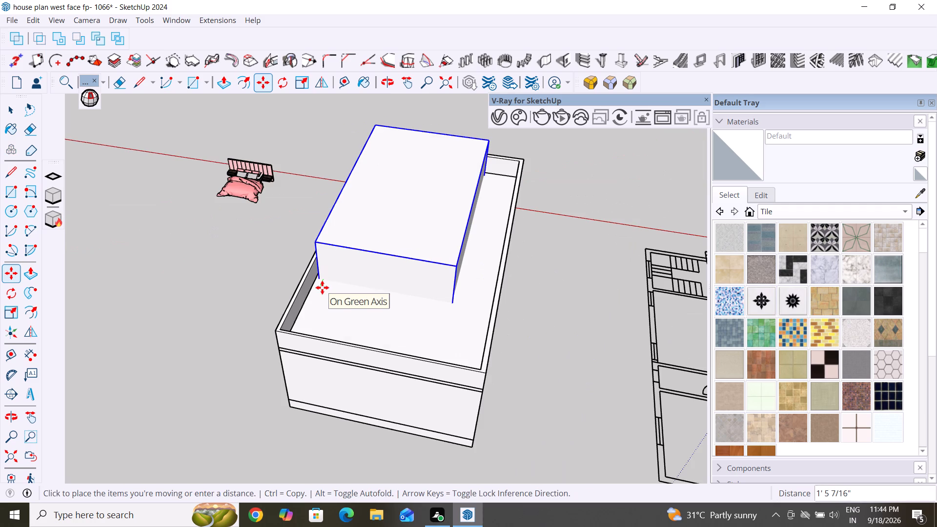
pyautogui.click(322, 287)
# Move the box about 5 5/16" sideways so its lower corner meets the inner edge of the long side parapet.
pyautogui.moveTo(408, 326); pyautogui.dragTo(566, 391, button='middle')
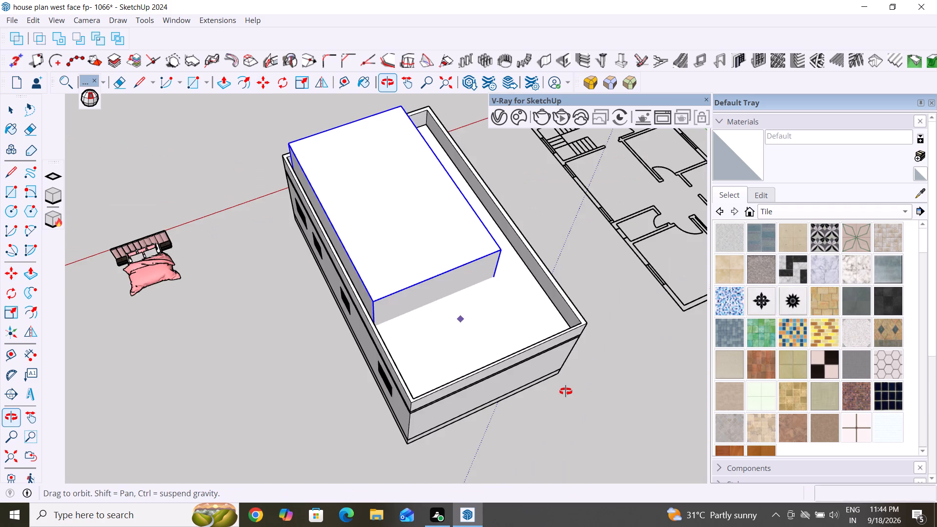
pyautogui.moveTo(566, 391); pyautogui.dragTo(605, 373, button='middle')
pyautogui.scroll(5, 407, 322)
pyautogui.moveTo(399, 320); pyautogui.dragTo(304, 306, button='middle')
pyautogui.scroll(5, 366, 296)
pyautogui.scroll(1, 337, 337)
pyautogui.moveTo(339, 337); pyautogui.dragTo(305, 326, button='middle')
pyautogui.scroll(9, 322, 299)
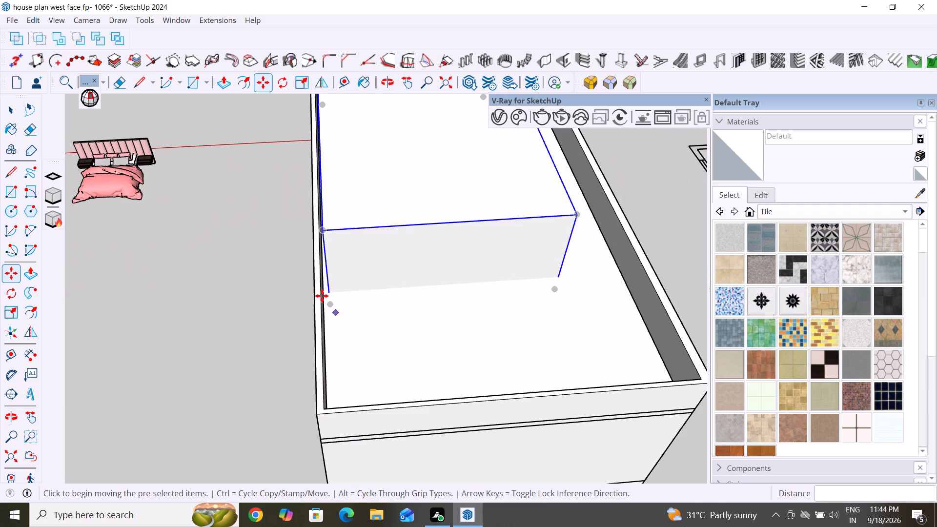
pyautogui.click(335, 289)
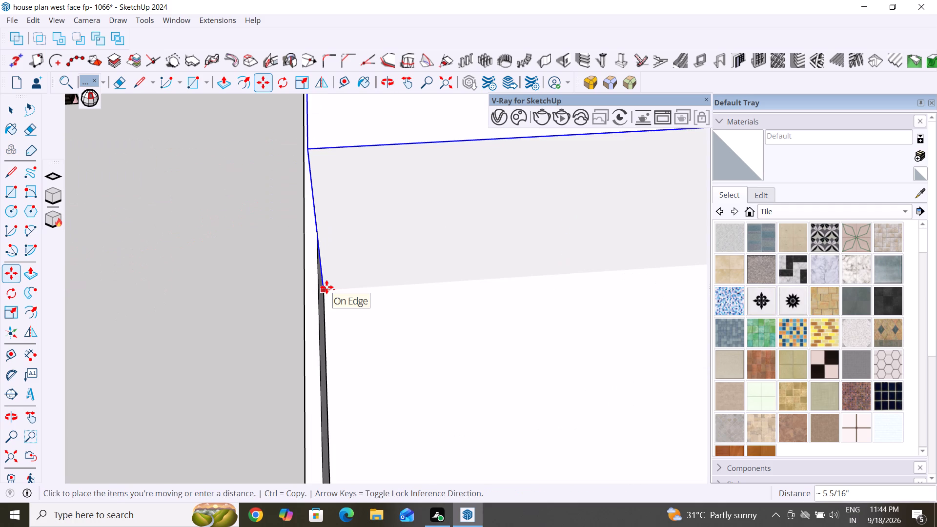
pyautogui.click(326, 287)
# Select the roof slab group, check it for errors with Solid Inspector, and close the inspector.
pyautogui.click(14, 110)
pyautogui.click(532, 414)
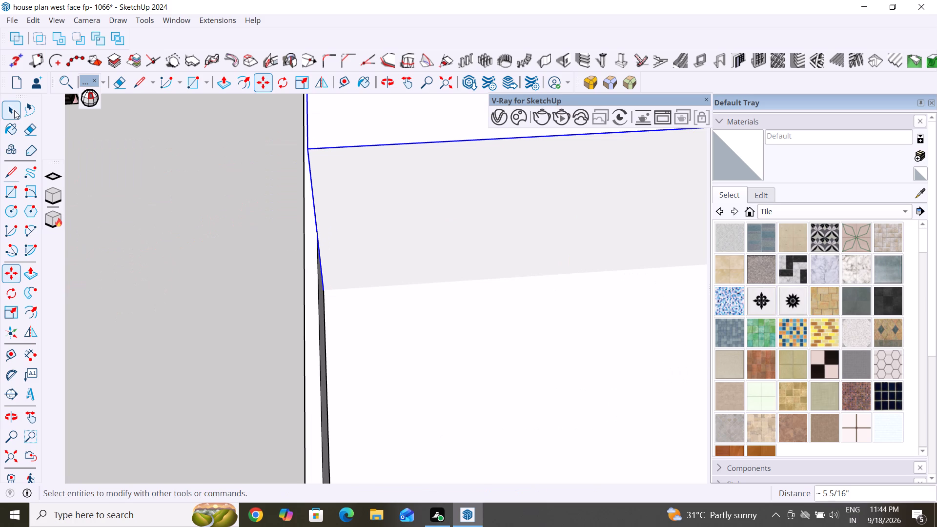
pyautogui.scroll(-6, 532, 414)
pyautogui.scroll(-12, 332, 373)
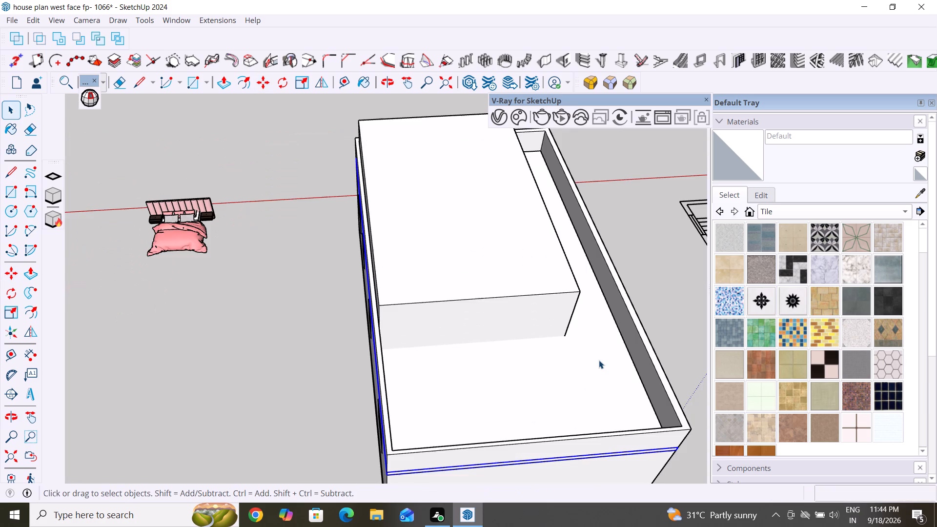
pyautogui.click(507, 373)
pyautogui.doubleClick(599, 361)
pyautogui.click(483, 384)
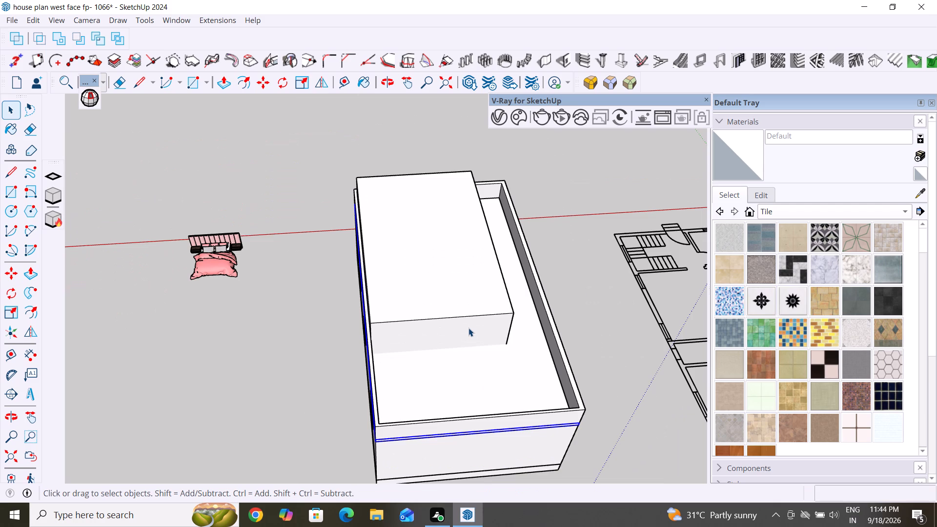
pyautogui.click(95, 99)
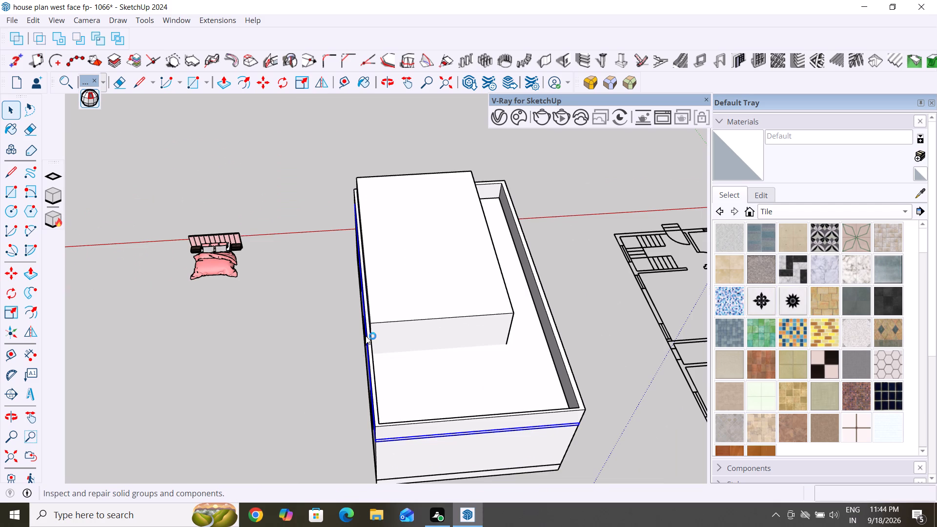
pyautogui.click(342, 128)
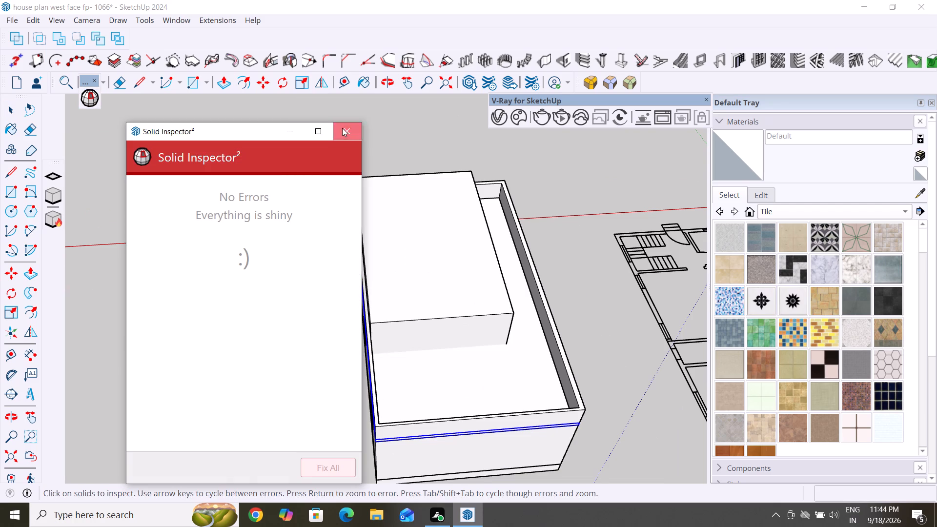
pyautogui.doubleClick(204, 155)
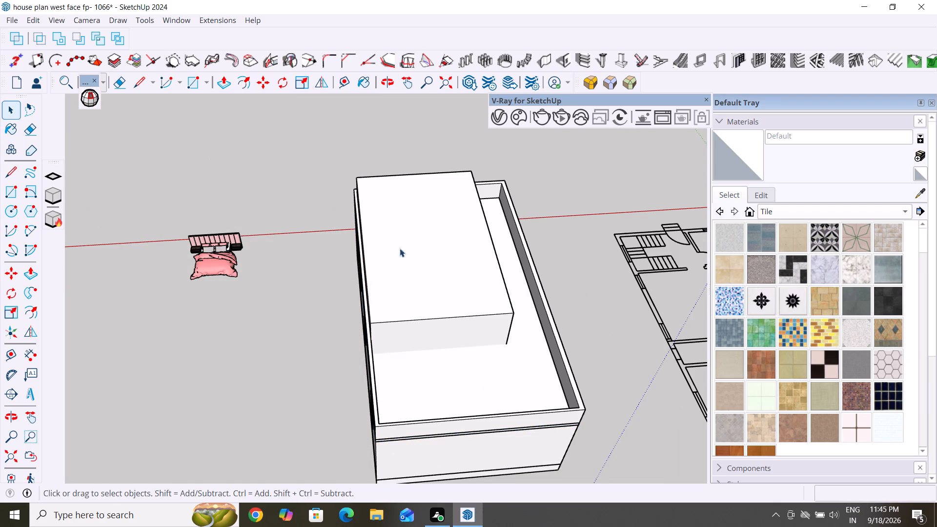
# Subtract the box from the roof slab to cut an opening above the rooms.
pyautogui.click(438, 251)
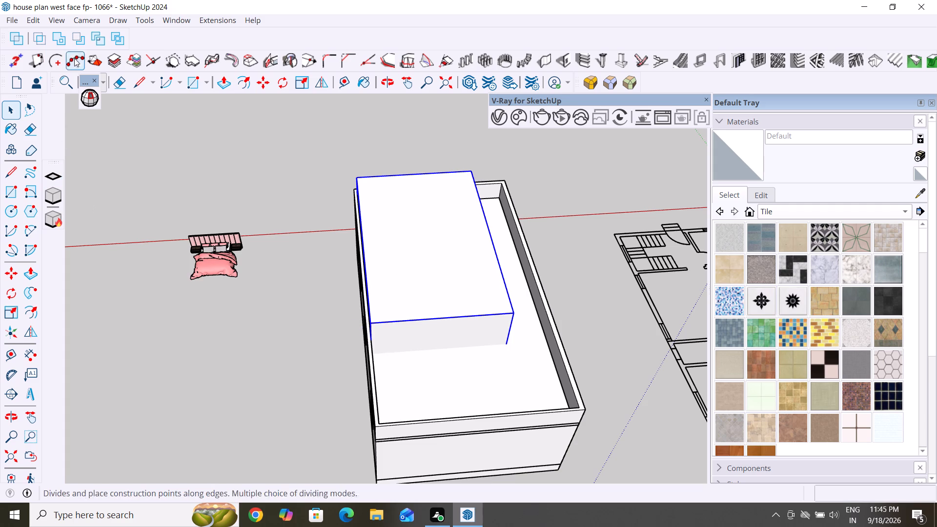
pyautogui.click(74, 39)
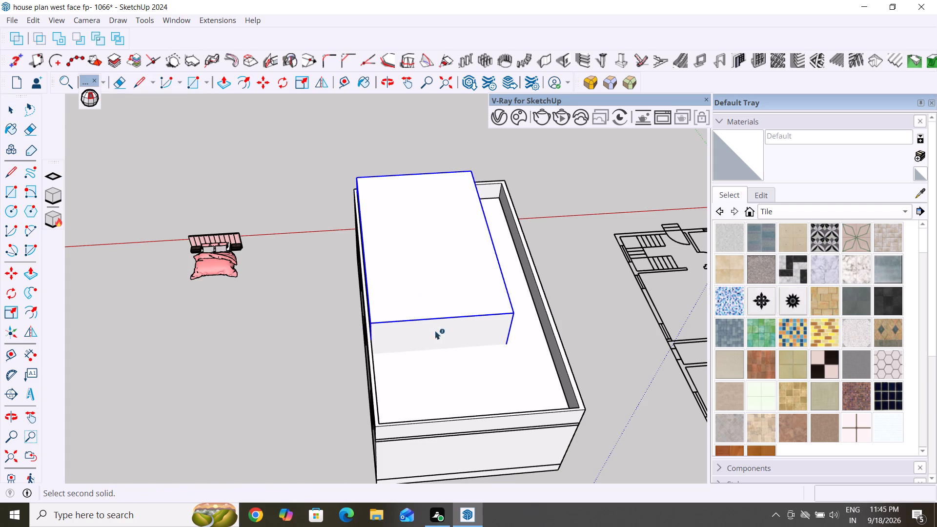
pyautogui.click(458, 389)
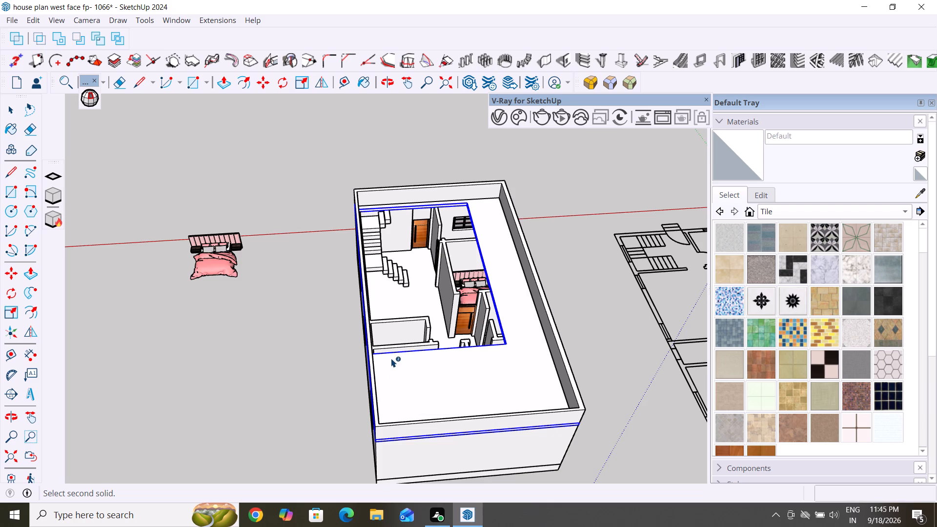
# Open the roof slab group for editing near the inner corner of its opening above the rooms.
pyautogui.moveTo(359, 383); pyautogui.dragTo(752, 480, button='middle')
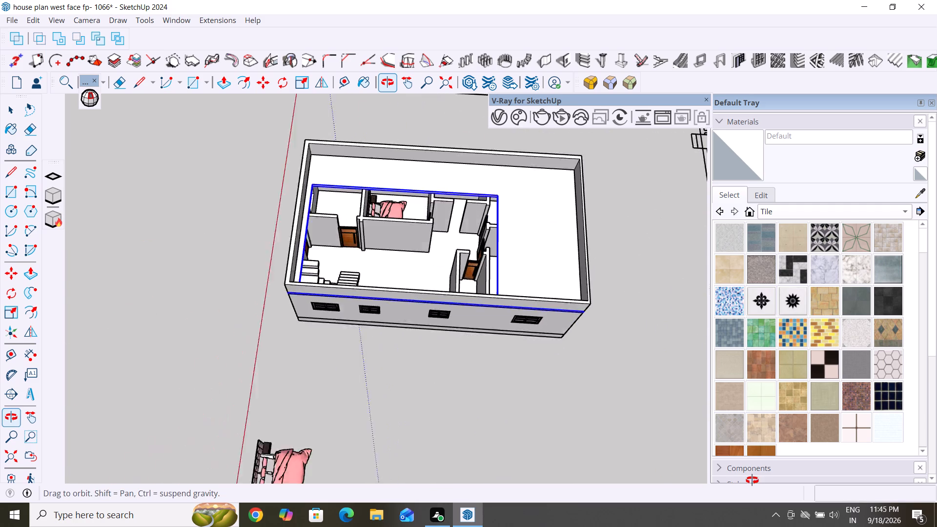
pyautogui.moveTo(390, 361); pyautogui.dragTo(557, 363, button='middle')
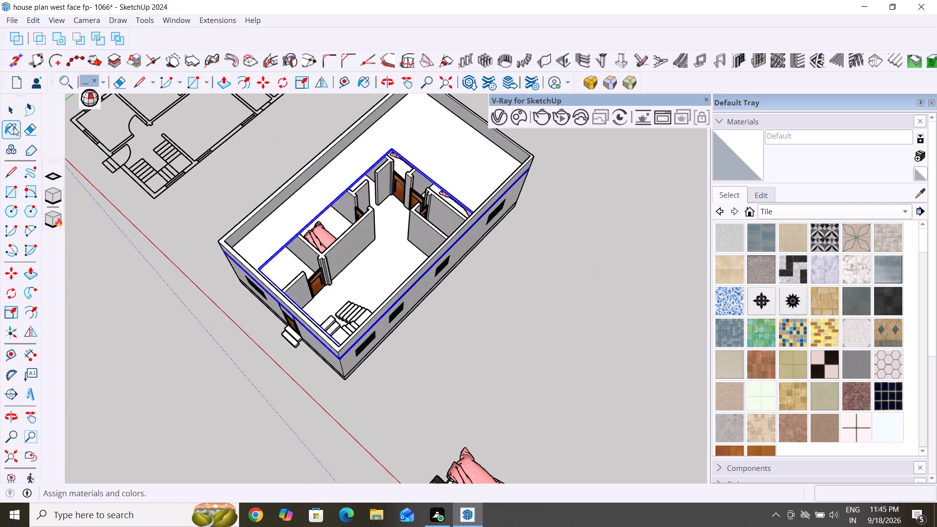
pyautogui.click(10, 117)
pyautogui.doubleClick(206, 362)
pyautogui.scroll(4, 427, 147)
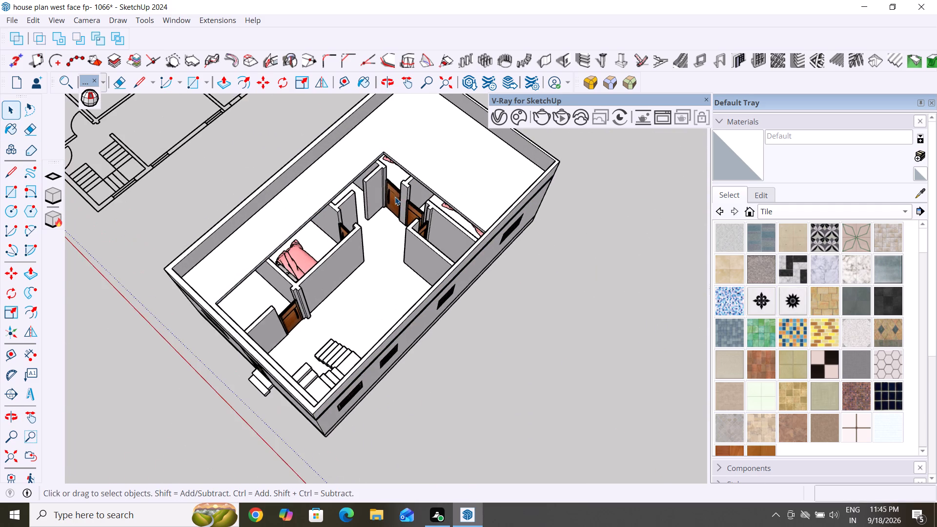
pyautogui.moveTo(395, 197); pyautogui.dragTo(349, 101, button='middle')
pyautogui.scroll(10, 412, 199)
pyautogui.moveTo(408, 214); pyautogui.dragTo(456, 186, button='middle')
pyautogui.click(455, 190)
pyautogui.tripleClick(459, 188)
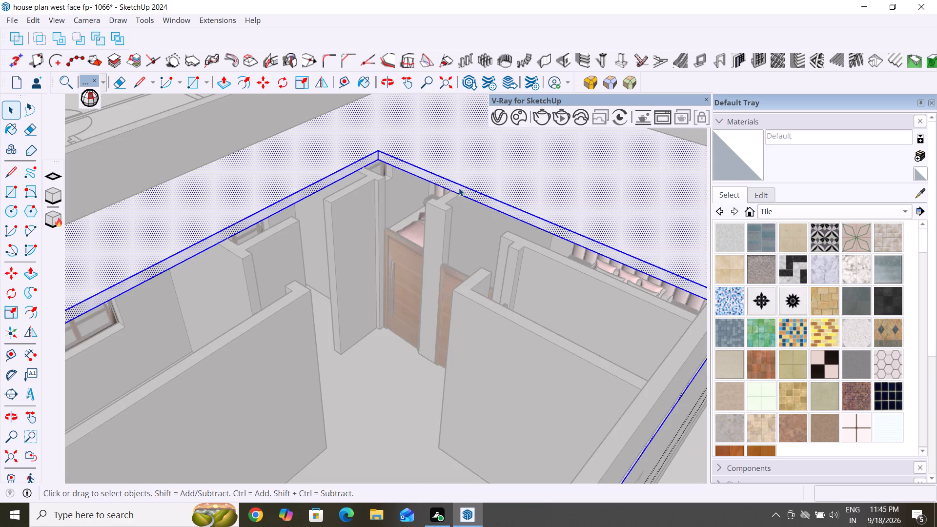
# Push/Pull the opening's short inner face about 25' 7 1/4" toward the staircase end, narrowing the opening to a strip.
pyautogui.click(459, 188)
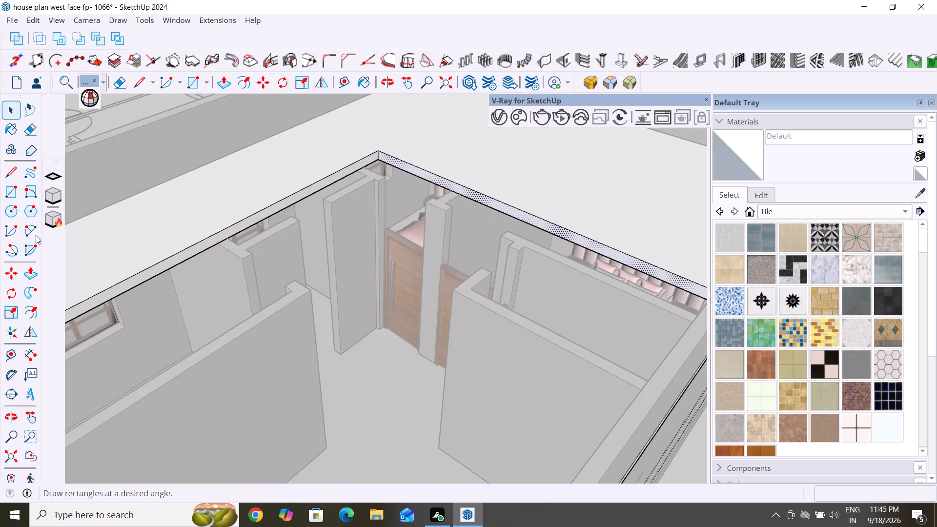
pyautogui.click(31, 275)
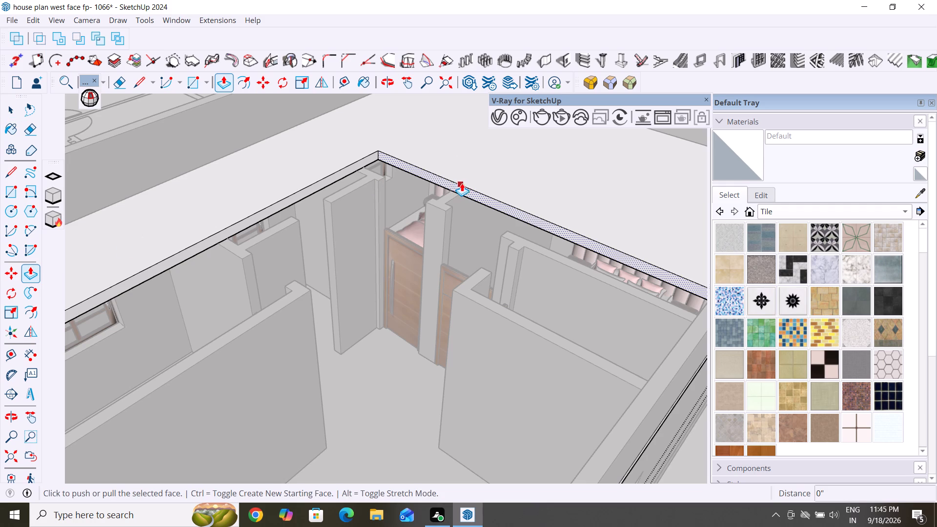
pyautogui.click(462, 183)
pyautogui.scroll(-6, 322, 285)
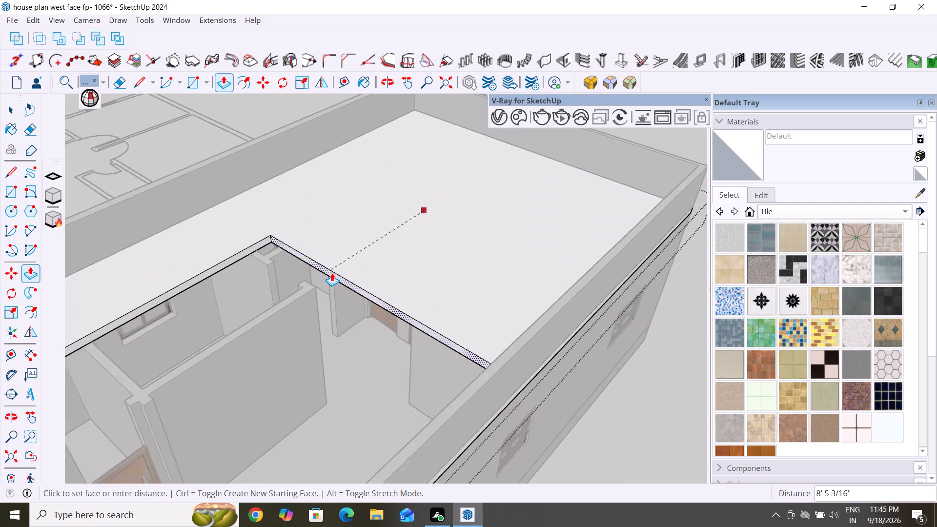
pyautogui.scroll(-5, 332, 273)
pyautogui.moveTo(244, 332); pyautogui.dragTo(229, 363, button='middle')
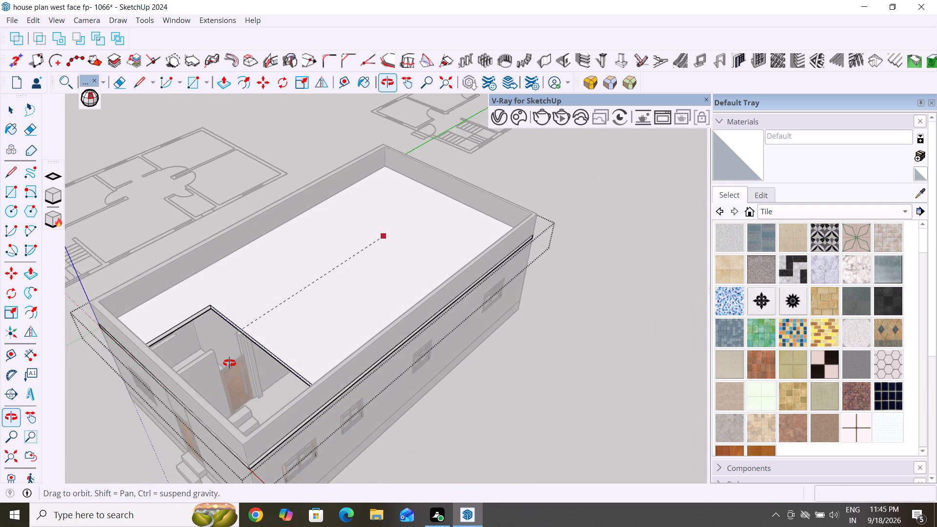
pyautogui.moveTo(229, 363); pyautogui.dragTo(204, 384, button='middle')
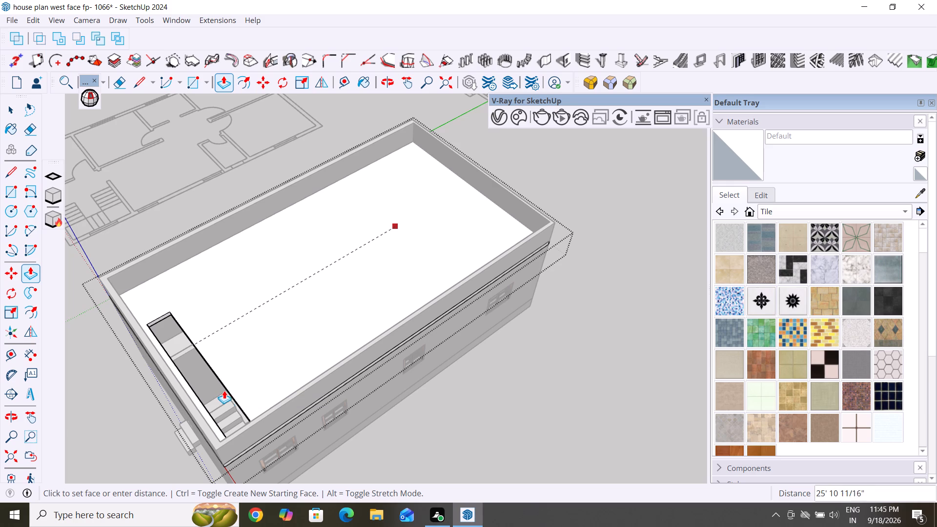
pyautogui.click(226, 391)
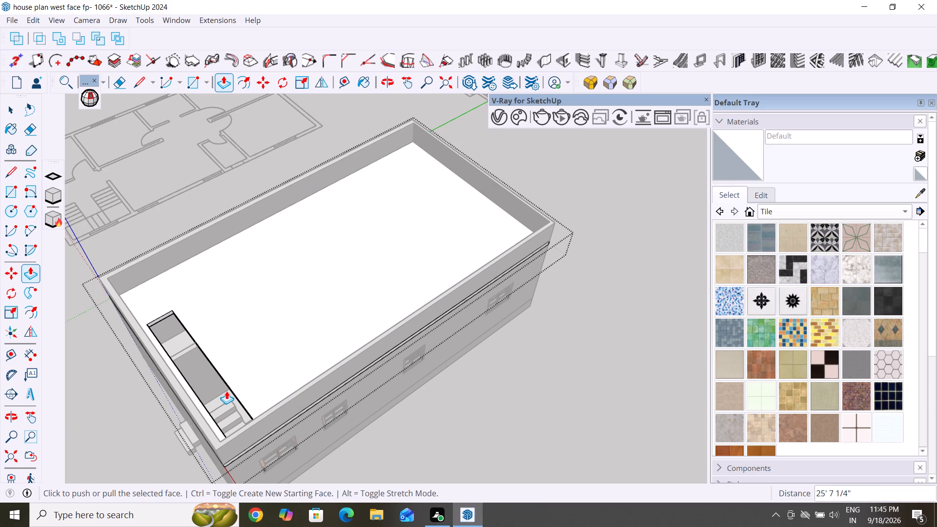
# Push/Pull the strip opening's far end face about 12' 3 9/16" toward the stairs, leaving only a small stairwell opening.
pyautogui.scroll(5, 176, 322)
pyautogui.moveTo(260, 330); pyautogui.dragTo(126, 287, button='middle')
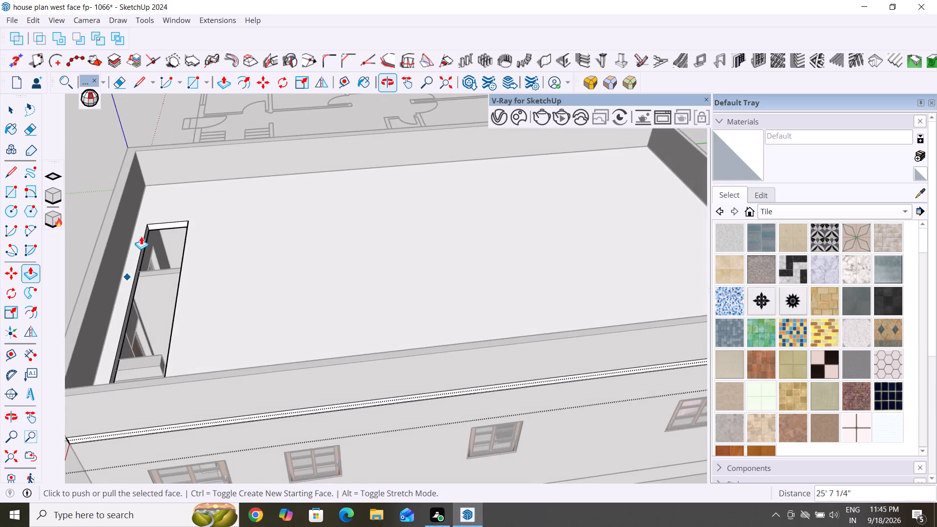
pyautogui.scroll(8, 141, 236)
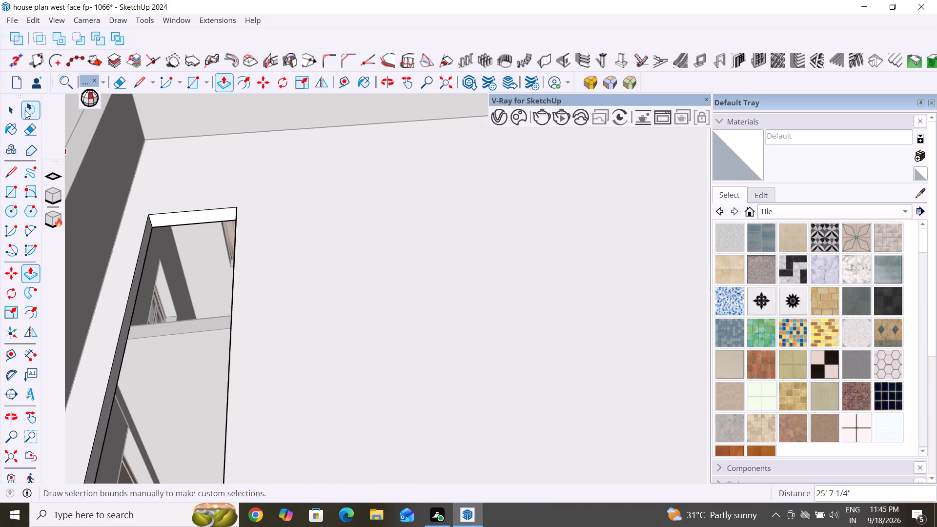
pyautogui.click(9, 115)
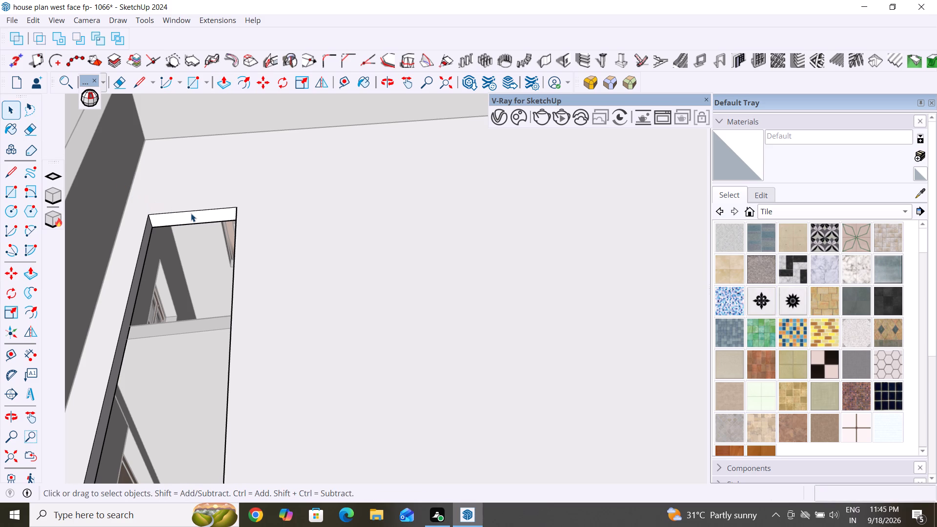
pyautogui.click(191, 213)
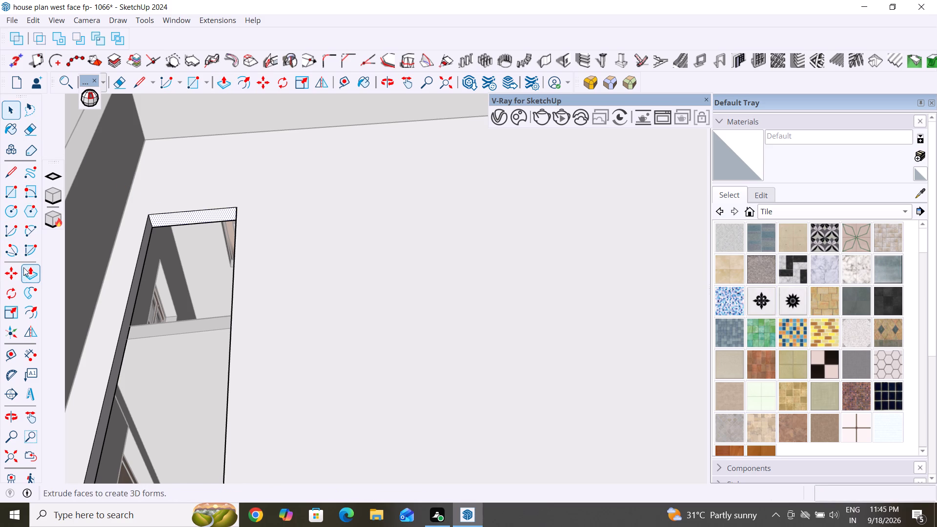
pyautogui.click(28, 271)
pyautogui.click(205, 213)
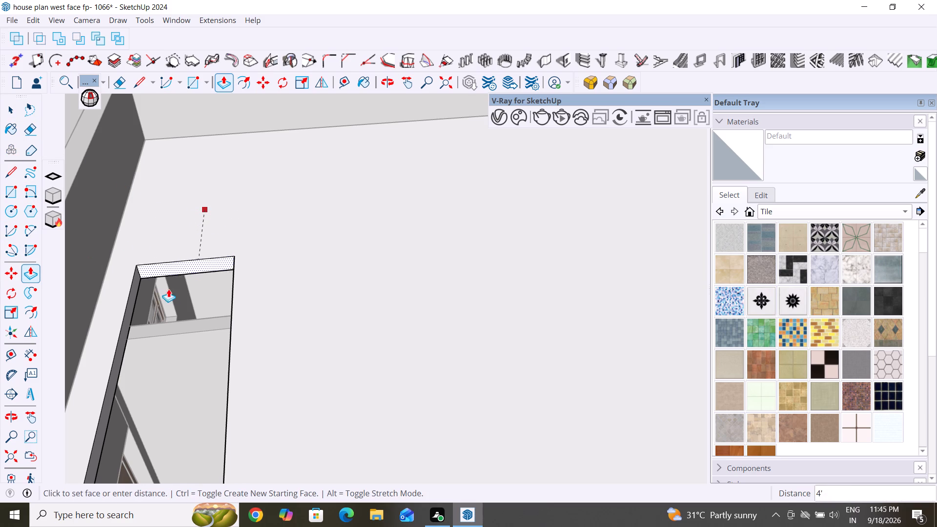
pyautogui.scroll(-10, 219, 265)
pyautogui.moveTo(202, 320); pyautogui.dragTo(203, 349, button='middle')
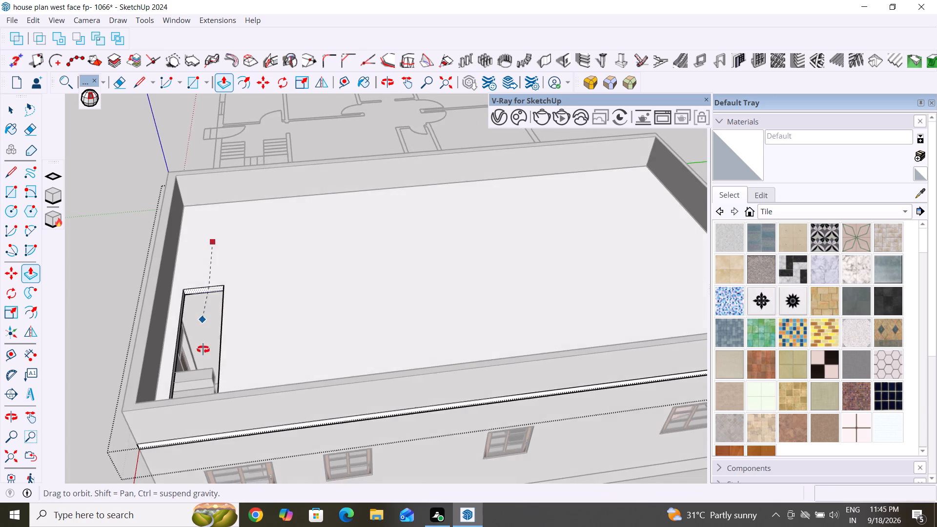
pyautogui.moveTo(203, 349); pyautogui.dragTo(203, 354, button='middle')
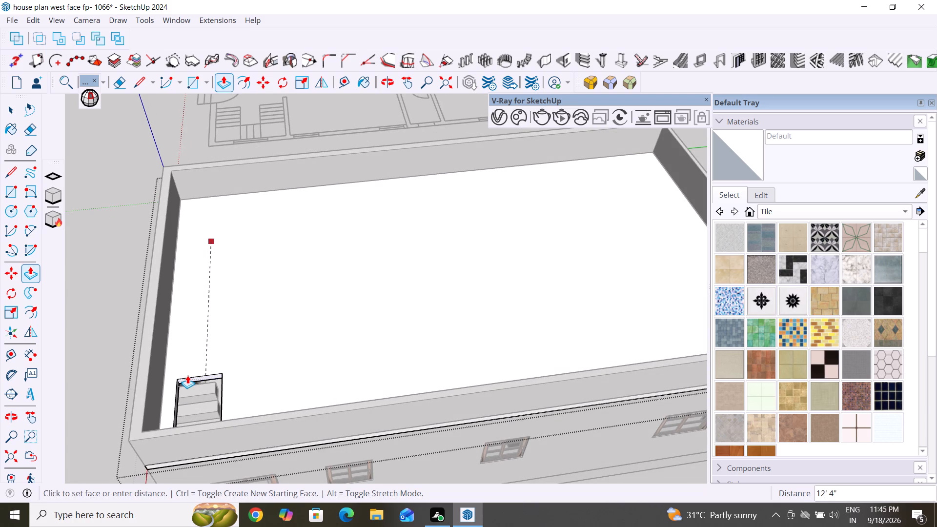
pyautogui.click(187, 375)
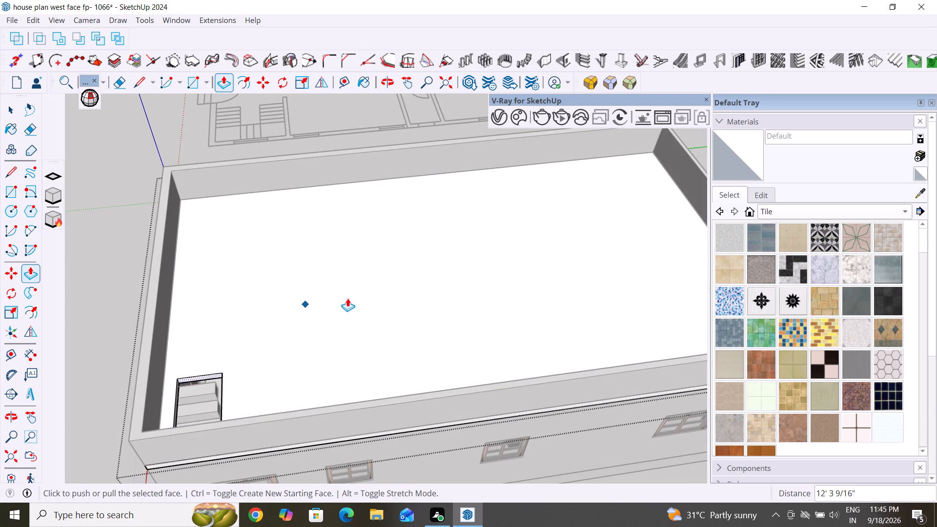
pyautogui.moveTo(351, 309); pyautogui.dragTo(274, 388, button='middle')
pyautogui.moveTo(222, 372); pyautogui.dragTo(181, 261, button='middle')
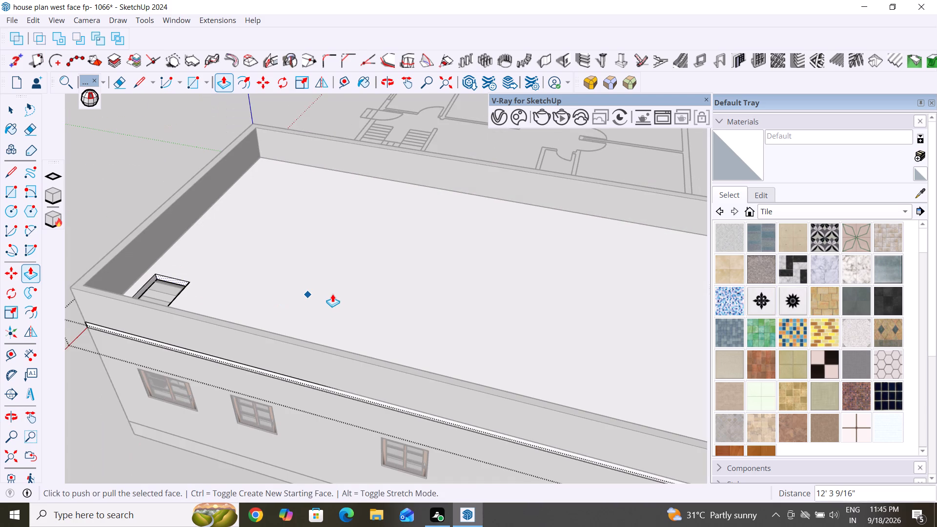
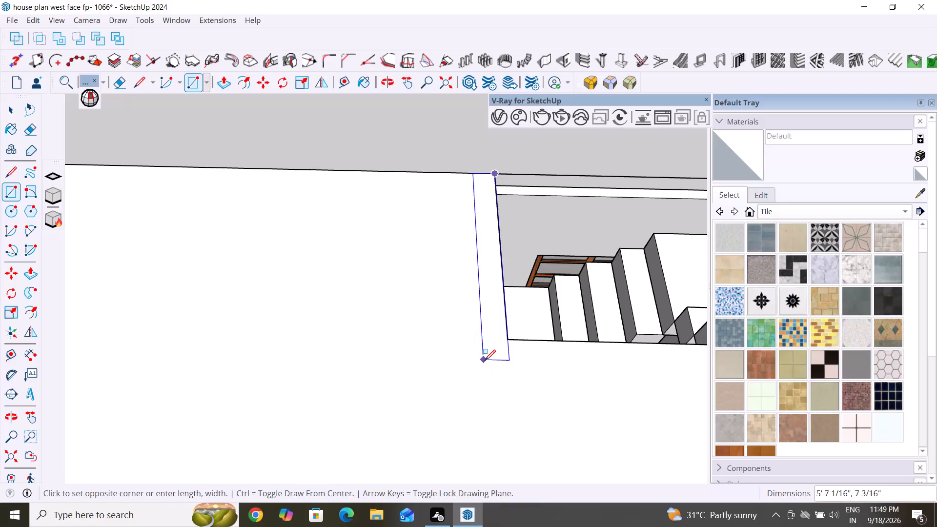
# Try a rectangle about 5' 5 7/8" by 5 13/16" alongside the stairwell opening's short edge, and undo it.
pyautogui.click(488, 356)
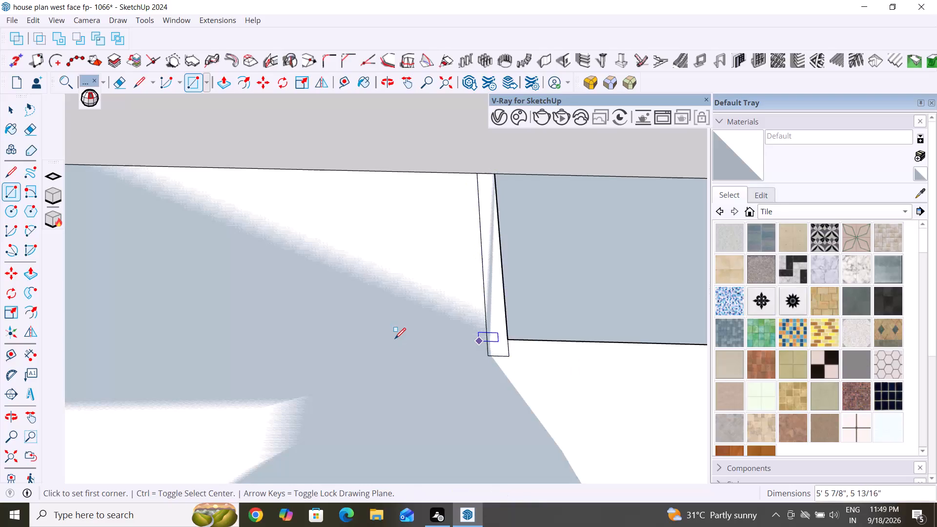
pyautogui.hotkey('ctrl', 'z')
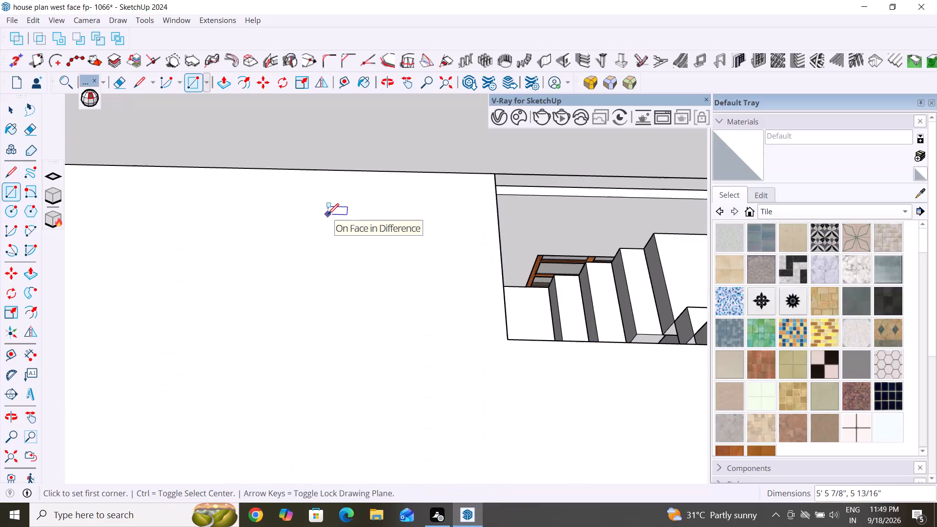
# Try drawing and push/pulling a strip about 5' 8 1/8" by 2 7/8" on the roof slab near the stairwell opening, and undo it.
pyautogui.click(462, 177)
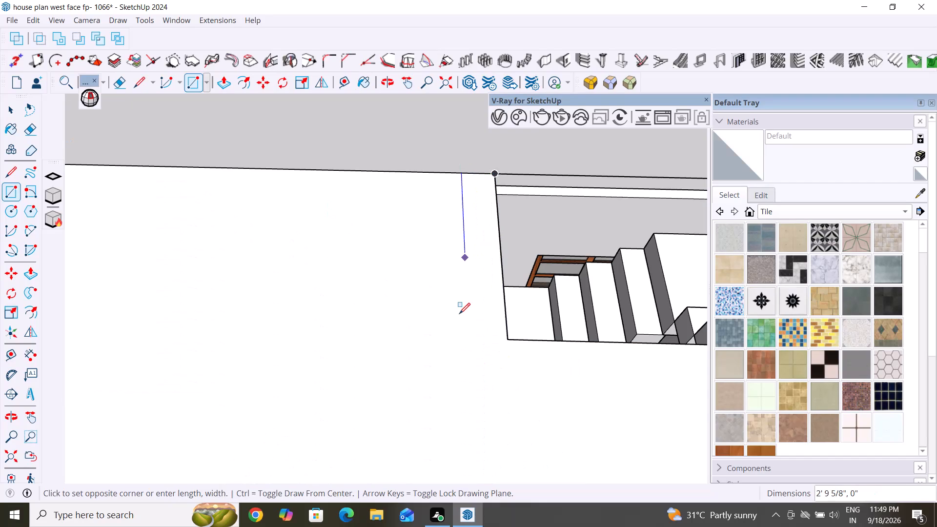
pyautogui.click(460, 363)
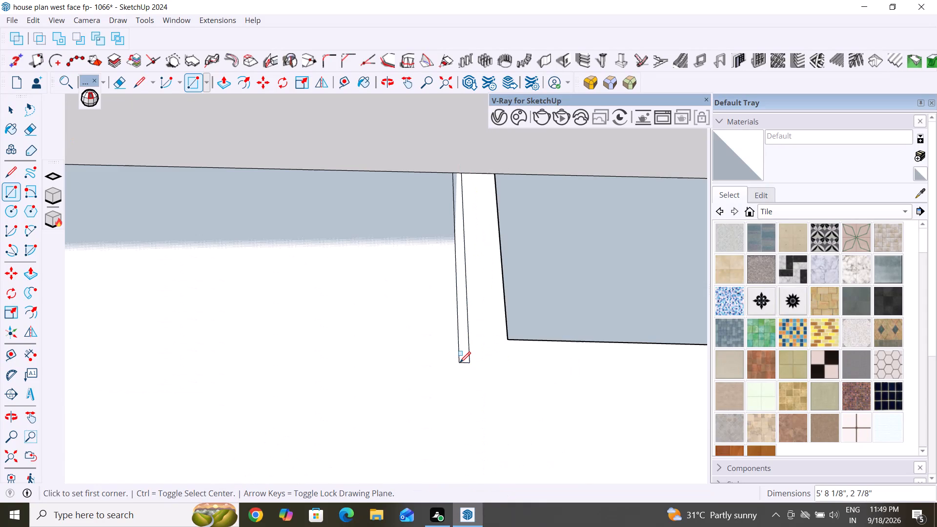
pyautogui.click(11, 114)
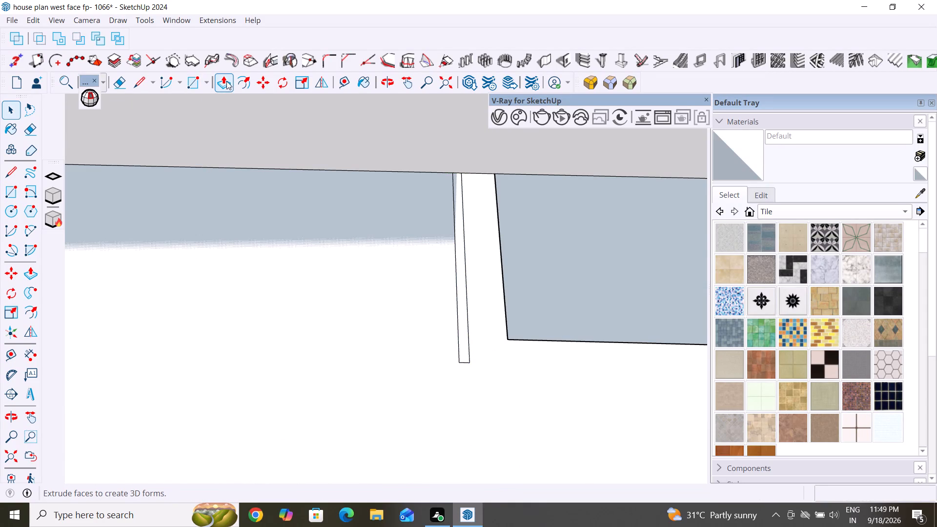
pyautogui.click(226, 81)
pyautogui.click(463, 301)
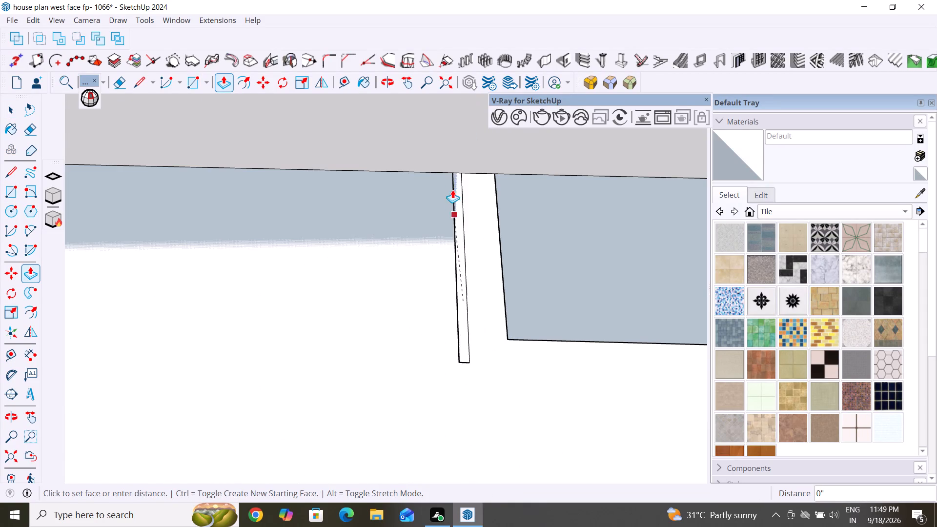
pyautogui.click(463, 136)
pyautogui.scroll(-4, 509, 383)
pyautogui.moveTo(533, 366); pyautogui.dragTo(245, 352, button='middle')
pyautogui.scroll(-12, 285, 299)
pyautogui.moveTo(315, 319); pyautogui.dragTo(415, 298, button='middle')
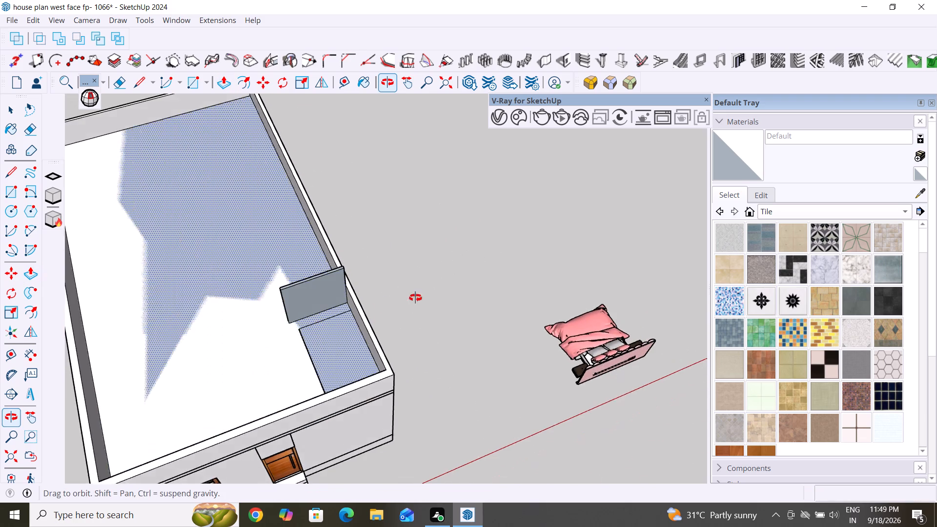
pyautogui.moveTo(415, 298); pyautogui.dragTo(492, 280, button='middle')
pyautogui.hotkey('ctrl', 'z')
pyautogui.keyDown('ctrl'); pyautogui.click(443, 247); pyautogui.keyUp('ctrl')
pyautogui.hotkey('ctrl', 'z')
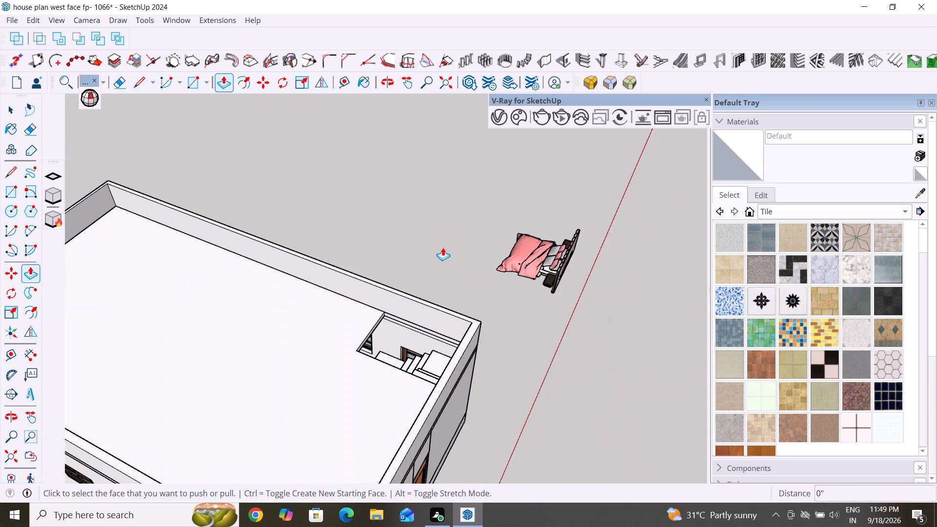
# Draw a rectangle about 27' 8 11/16" by 2' 11 1/4" on the ground in front of the house's door side.
pyautogui.click(16, 104)
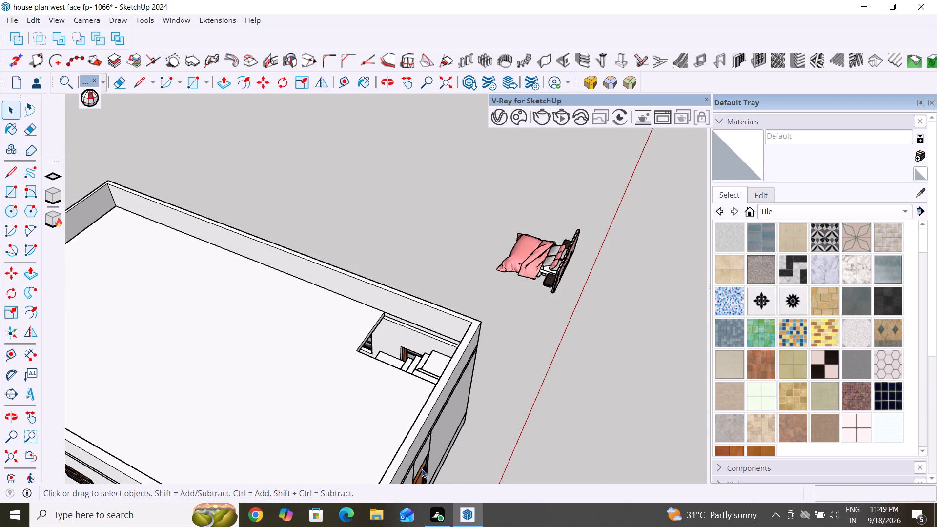
pyautogui.scroll(-8, 484, 253)
pyautogui.moveTo(524, 340); pyautogui.dragTo(274, 305, button='middle')
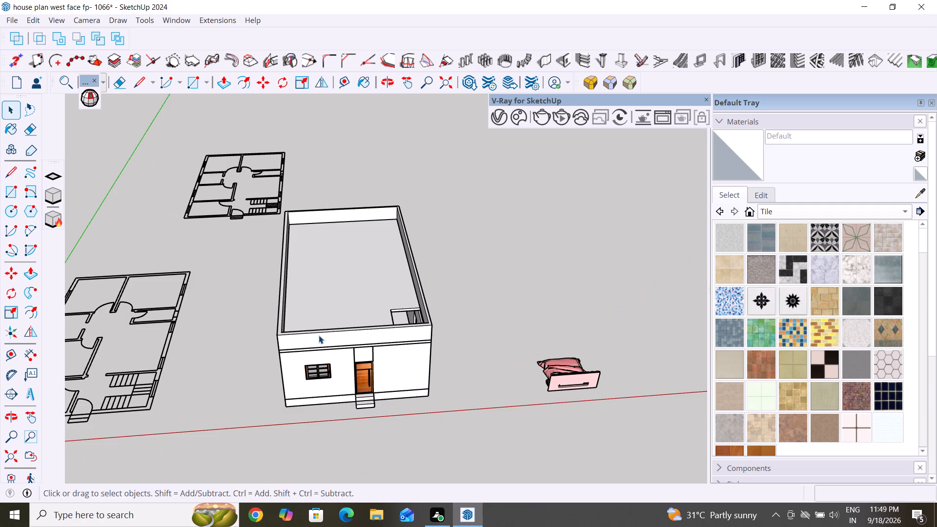
pyautogui.moveTo(349, 355); pyautogui.dragTo(534, 377, button='middle')
pyautogui.click(3, 188)
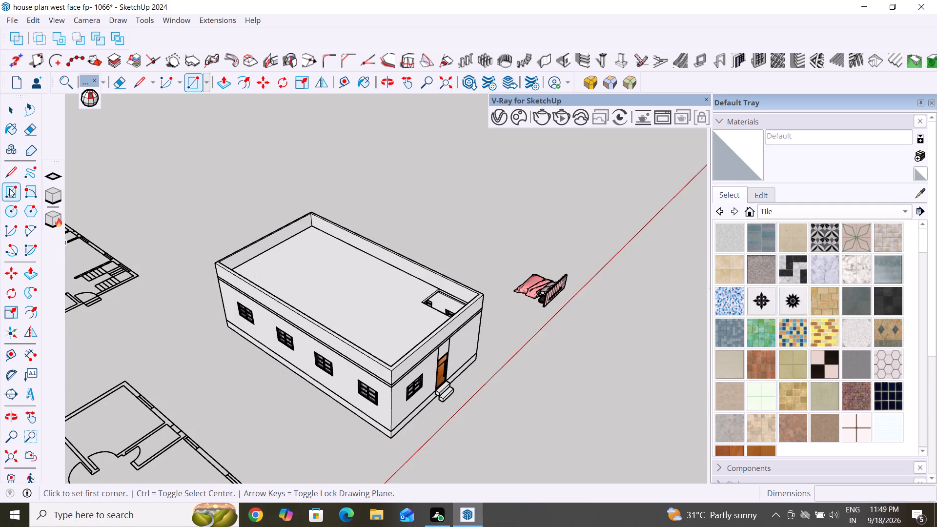
pyautogui.click(9, 185)
pyautogui.scroll(-8, 474, 235)
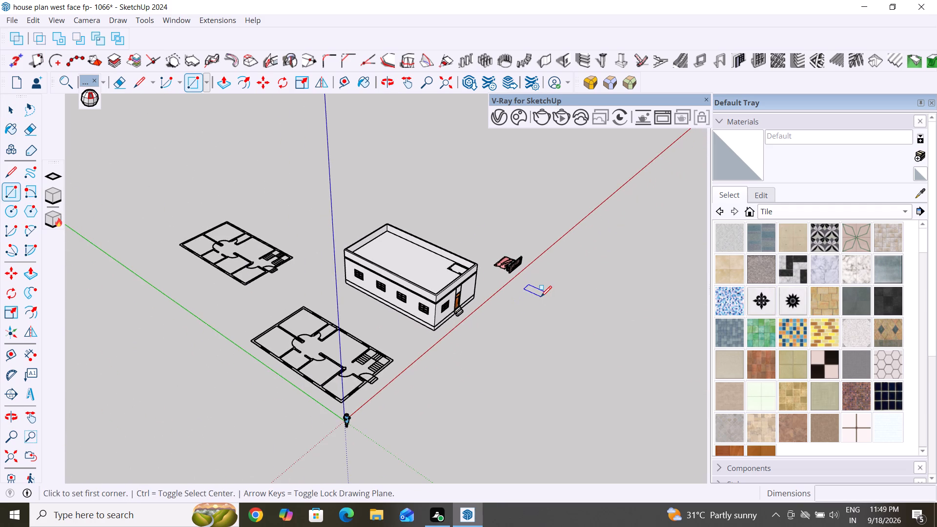
pyautogui.click(541, 297)
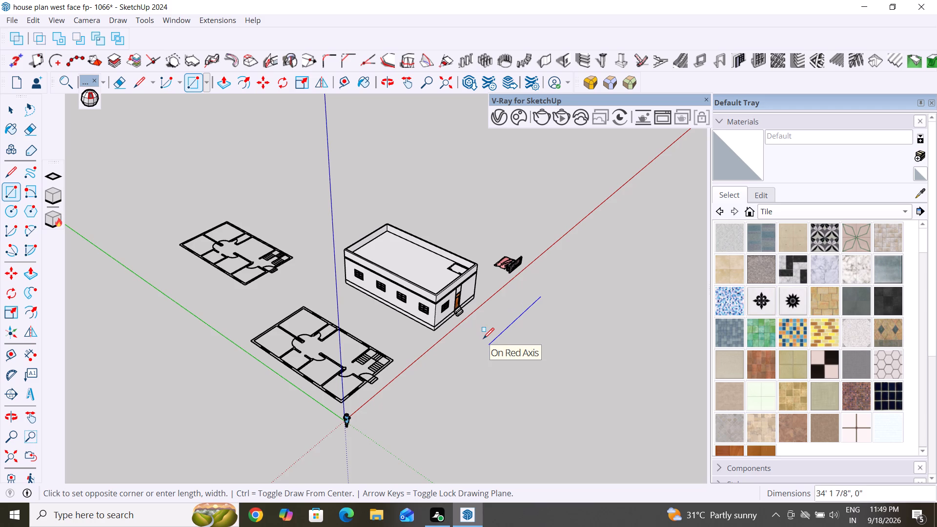
pyautogui.scroll(4, 484, 333)
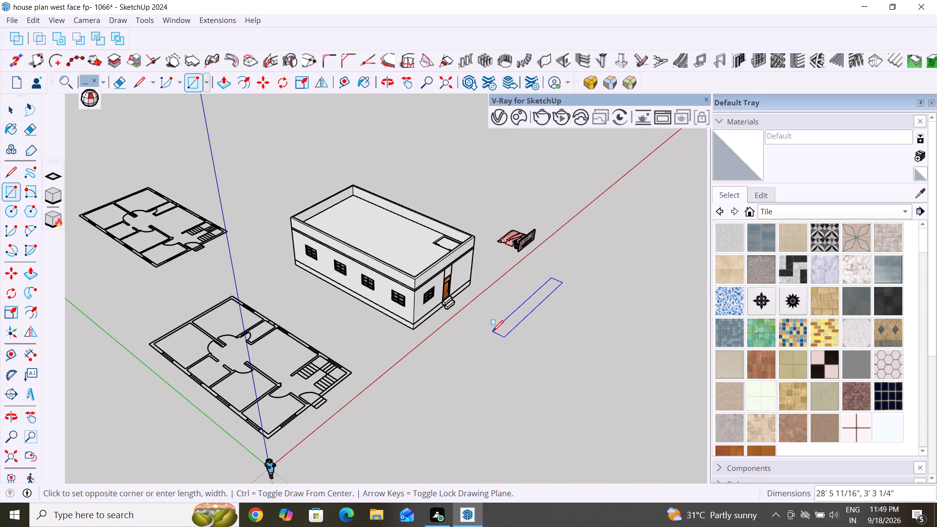
pyautogui.click(495, 330)
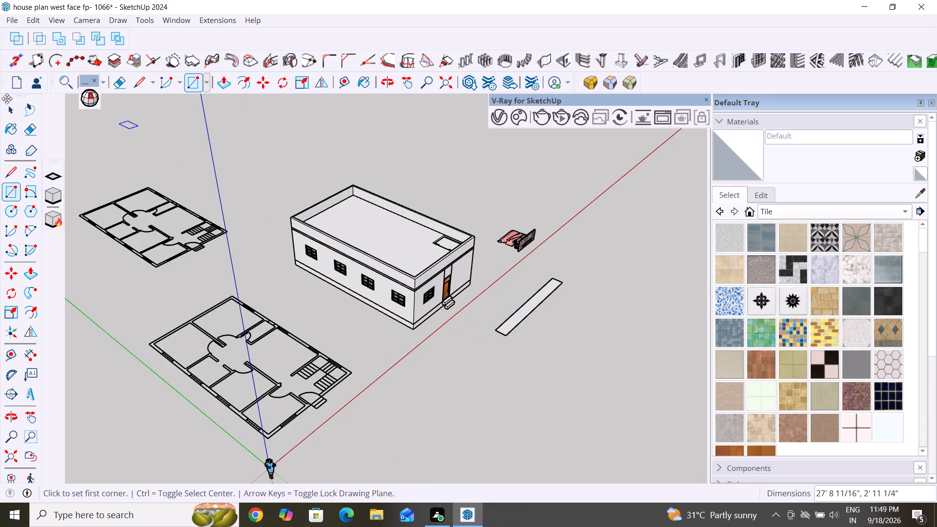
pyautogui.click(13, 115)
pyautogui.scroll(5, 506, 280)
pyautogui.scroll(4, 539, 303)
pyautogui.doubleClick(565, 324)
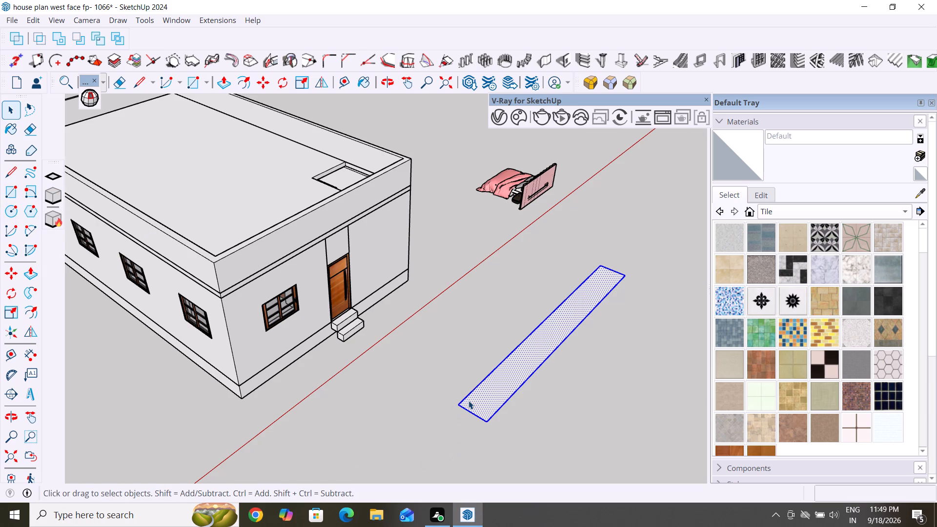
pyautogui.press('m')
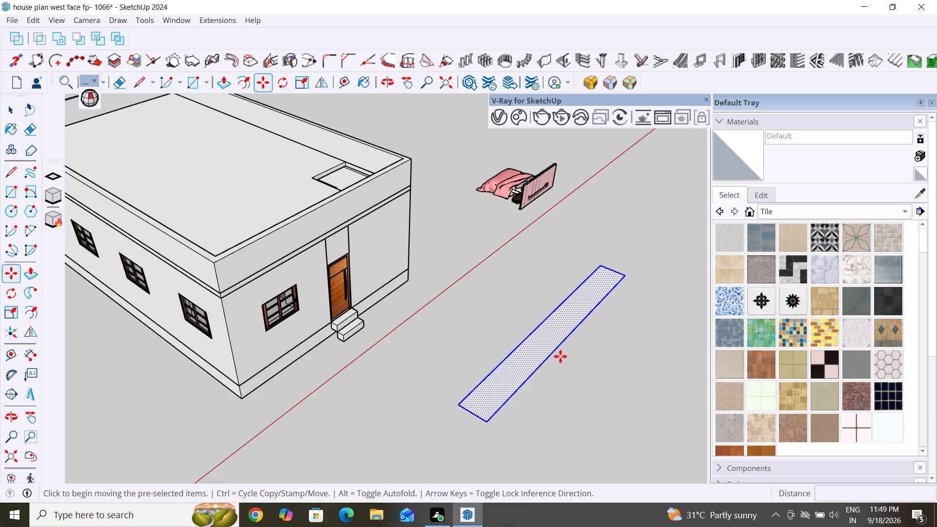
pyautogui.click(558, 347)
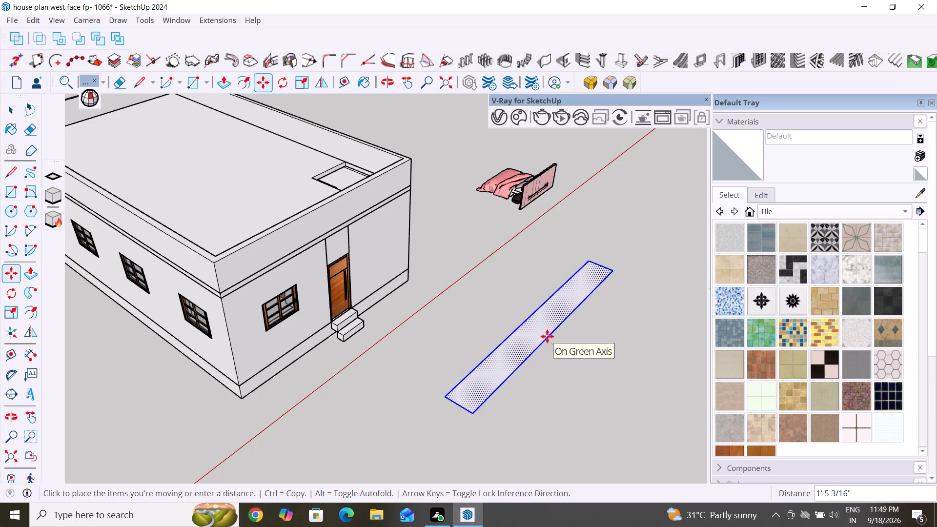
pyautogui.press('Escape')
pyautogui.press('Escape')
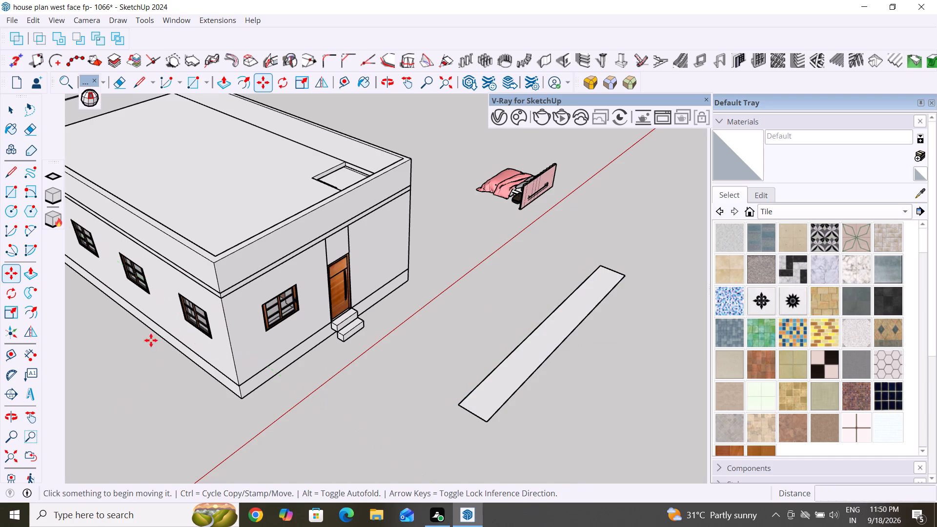
# Move the ground rectangle's long edge nearest the house about 2' 2 11/16" inward, narrowing it to a wall-thickness strip.
pyautogui.click(19, 116)
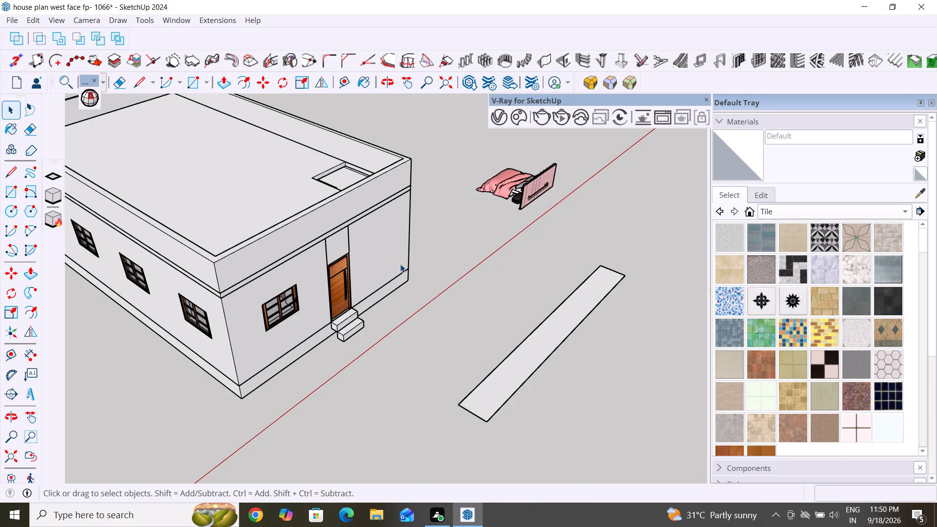
pyautogui.click(571, 340)
pyautogui.click(537, 329)
pyautogui.click(551, 339)
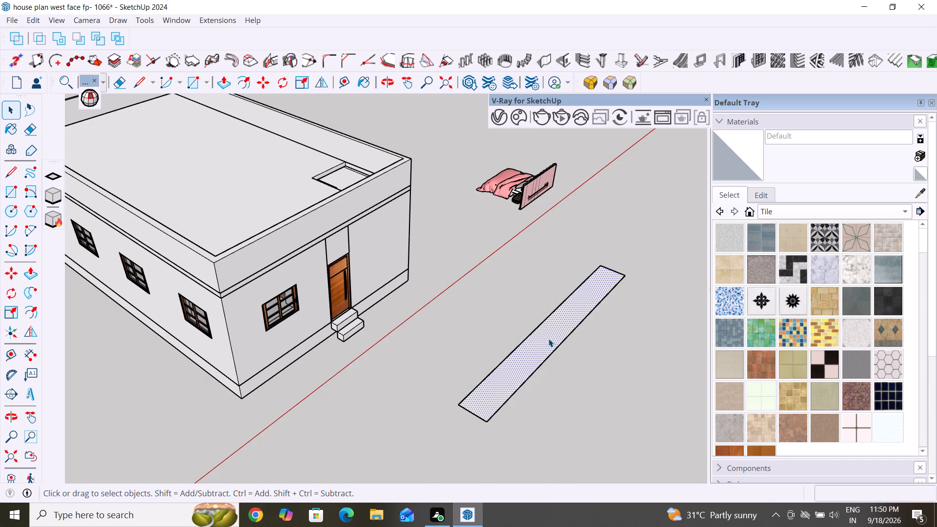
pyautogui.click(536, 330)
pyautogui.press('m')
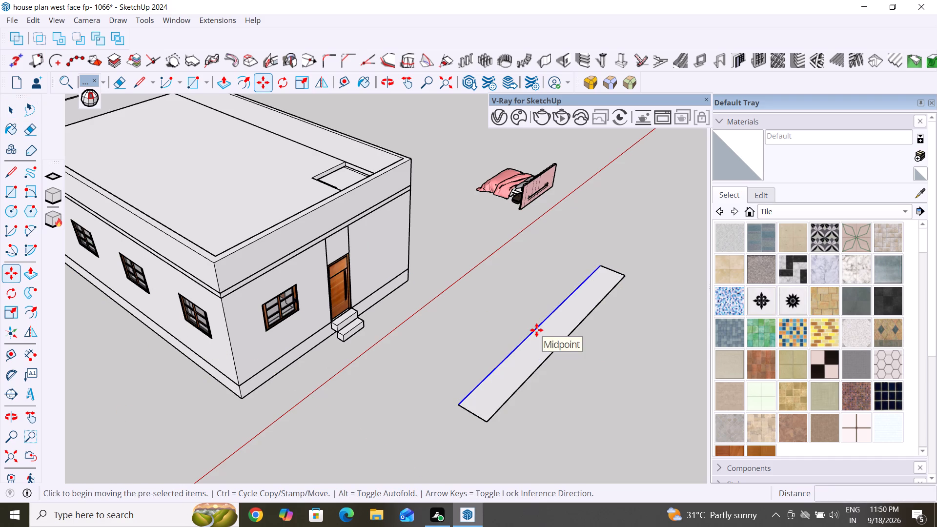
pyautogui.click(536, 330)
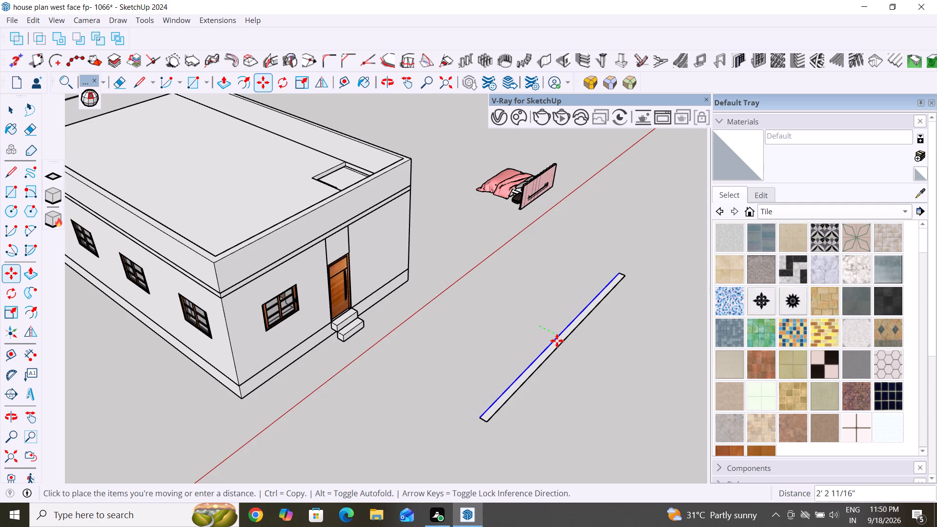
pyautogui.click(557, 341)
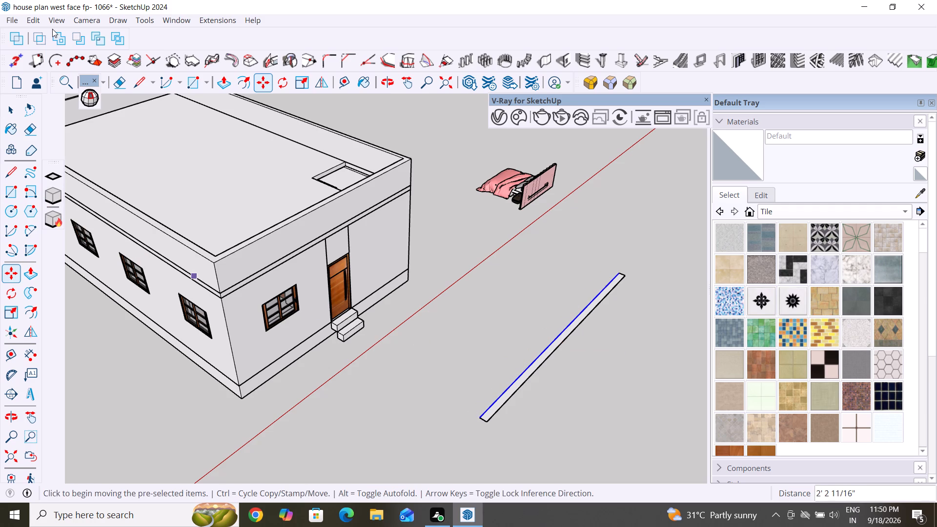
pyautogui.click(12, 109)
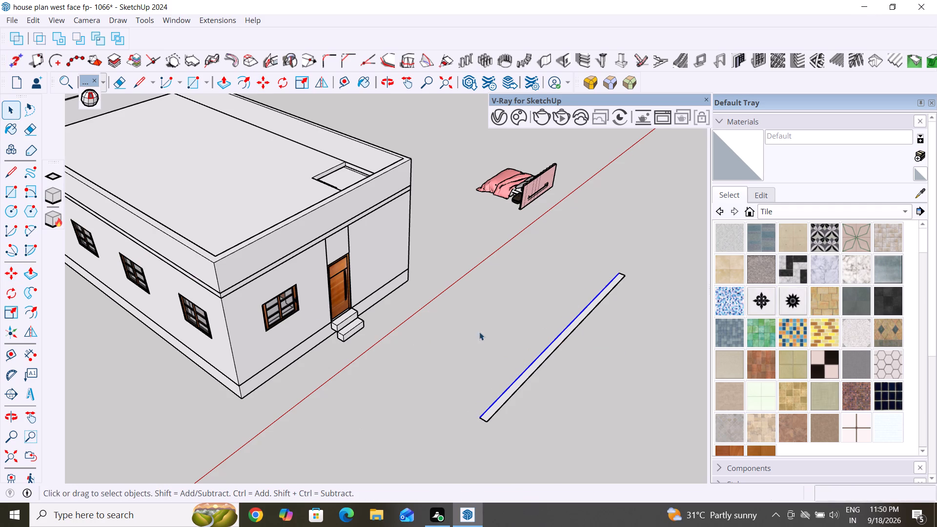
pyautogui.doubleClick(587, 381)
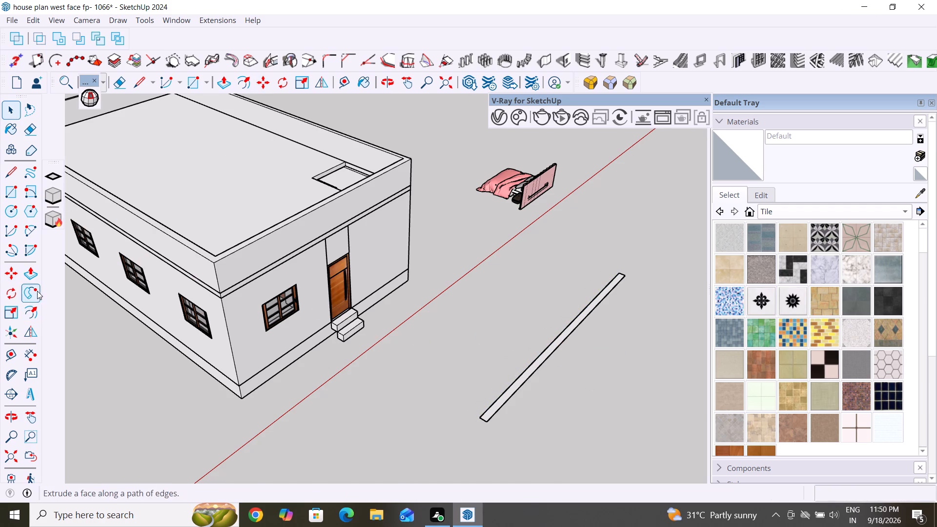
# Push/Pull the narrow ground strip upward about 7' 6" to form a freestanding wall.
pyautogui.click(28, 268)
pyautogui.scroll(4, 595, 380)
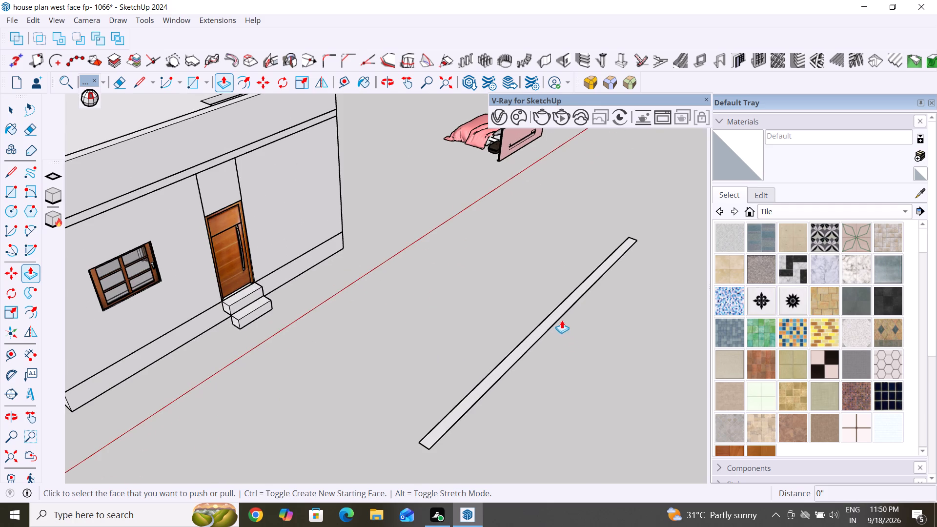
pyautogui.click(557, 311)
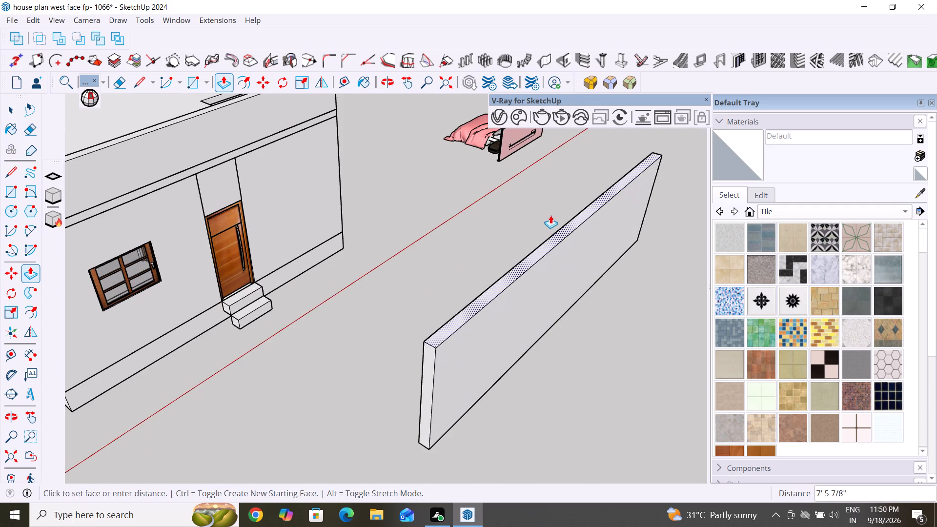
pyautogui.click(550, 215)
# Push/Pull the freestanding wall's near end face about 18' 5/16" inward to shorten the wall.
pyautogui.click(13, 107)
pyautogui.click(425, 413)
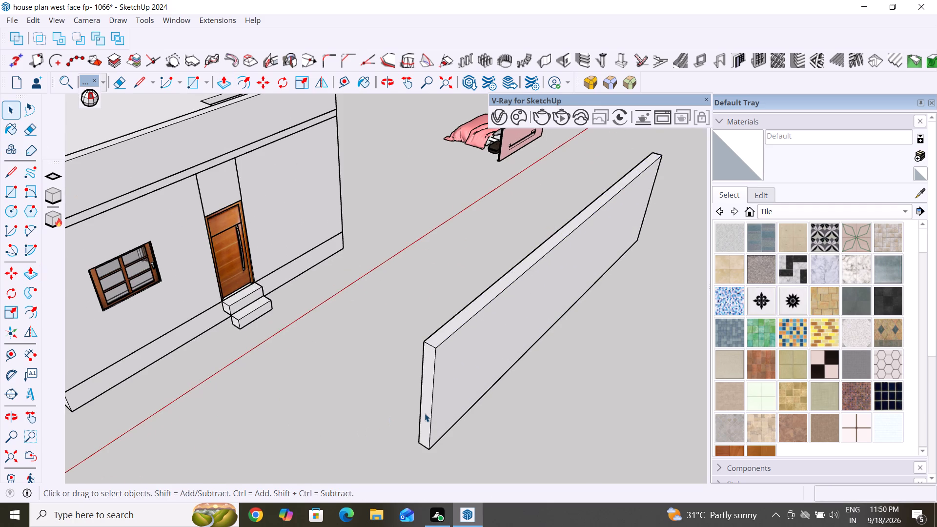
pyautogui.click(36, 274)
pyautogui.click(423, 441)
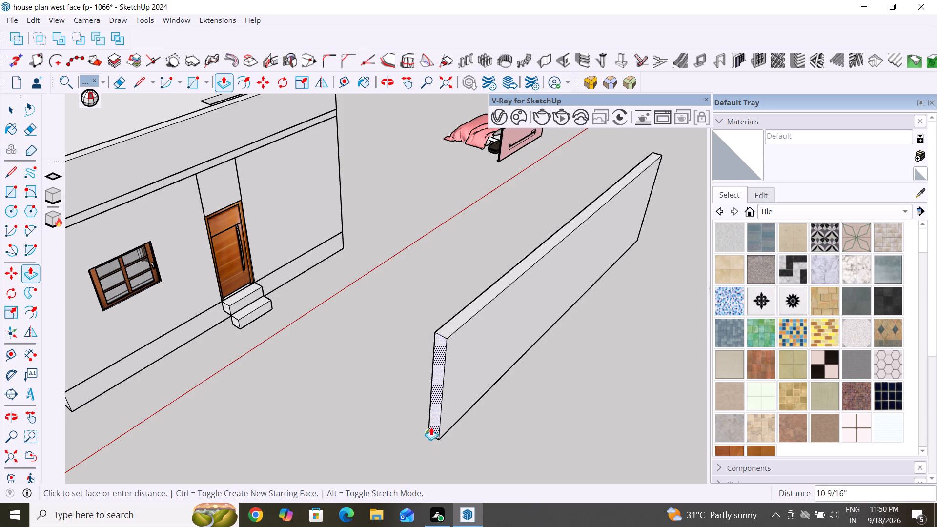
pyautogui.click(572, 291)
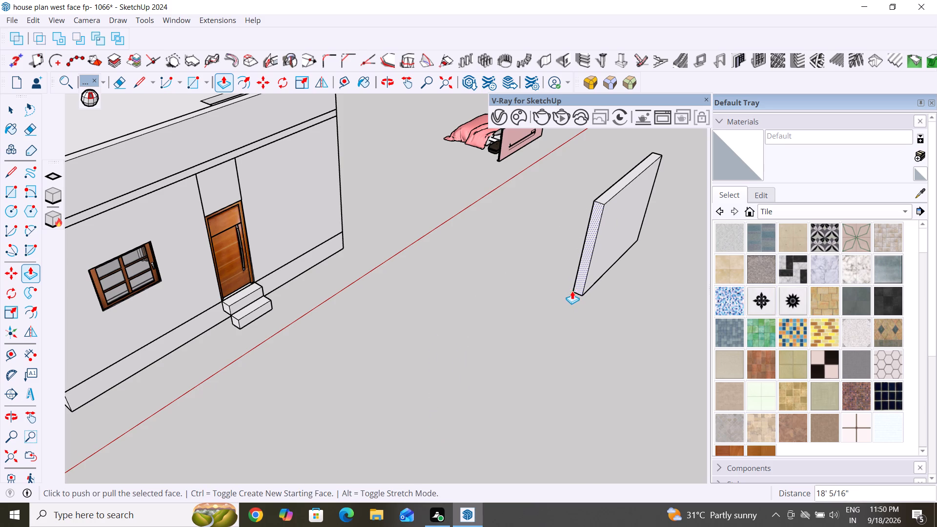
# Make the whole shortened freestanding wall a group.
pyautogui.scroll(-4, 407, 434)
pyautogui.middleClick(488, 377)
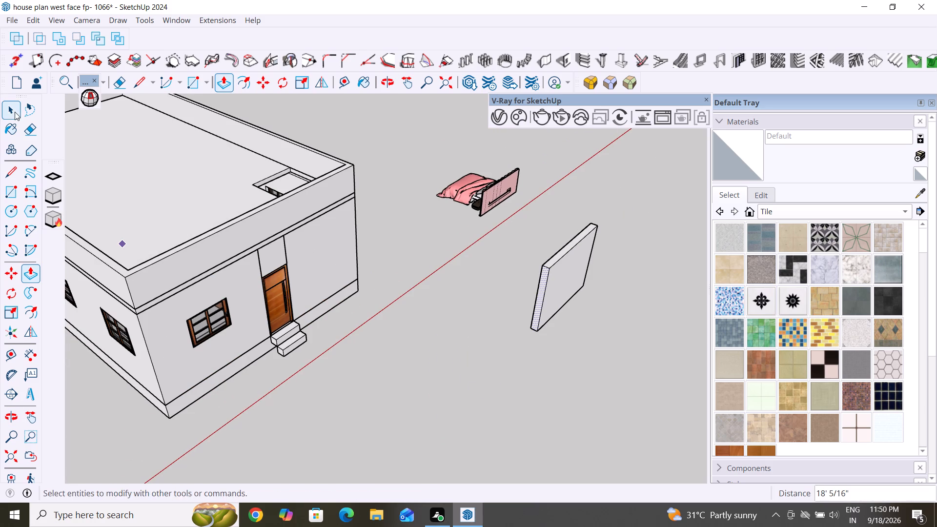
pyautogui.click(15, 112)
pyautogui.tripleClick(565, 280)
pyautogui.click(565, 280)
pyautogui.rightClick(565, 280)
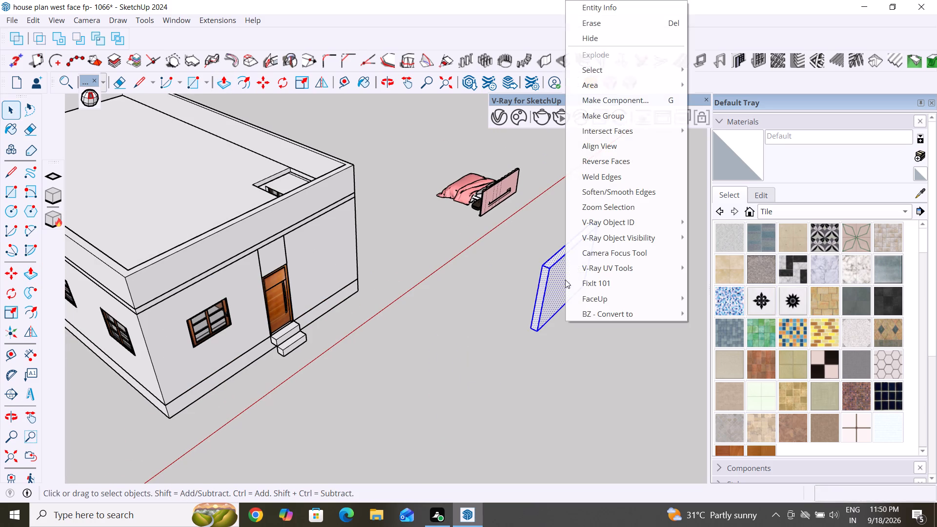
pyautogui.click(623, 121)
pyautogui.moveTo(519, 302); pyautogui.dragTo(555, 303, button='middle')
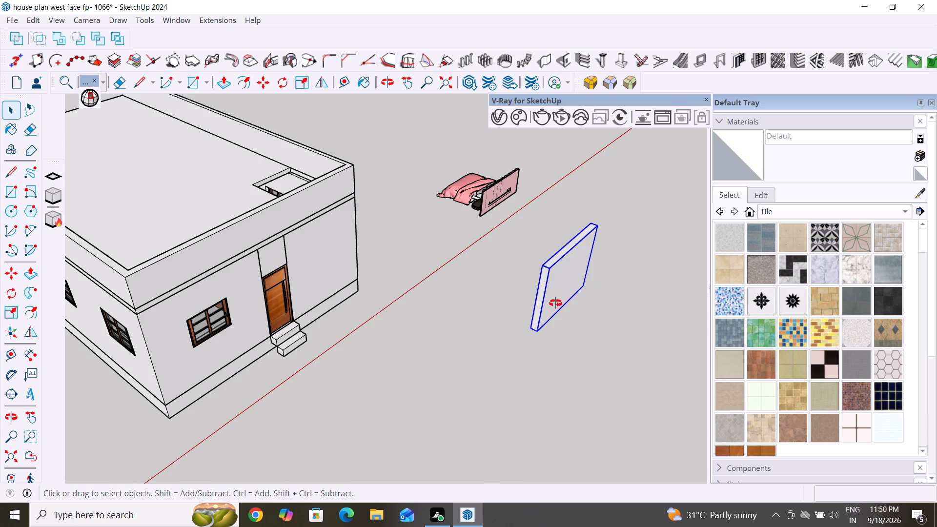
pyautogui.moveTo(555, 303); pyautogui.dragTo(657, 278, button='middle')
pyautogui.moveTo(467, 369); pyautogui.dragTo(664, 386, button='middle')
pyautogui.click(520, 255)
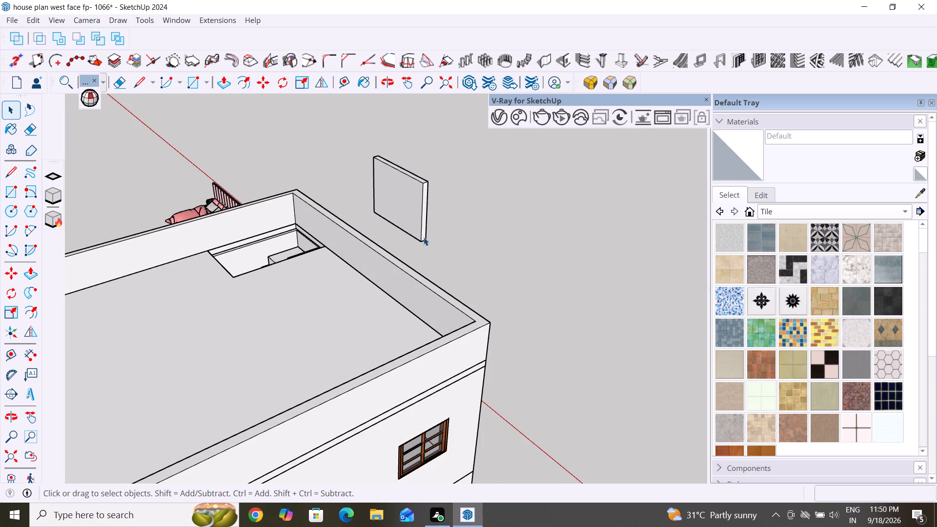
# Move the wall group about 33' 6 3/16" by its bottom corner onto the roof, at the stairwell opening's inner corner beside the parapet.
pyautogui.click(408, 222)
pyautogui.press('m')
pyautogui.moveTo(344, 230); pyautogui.dragTo(365, 242, button='middle')
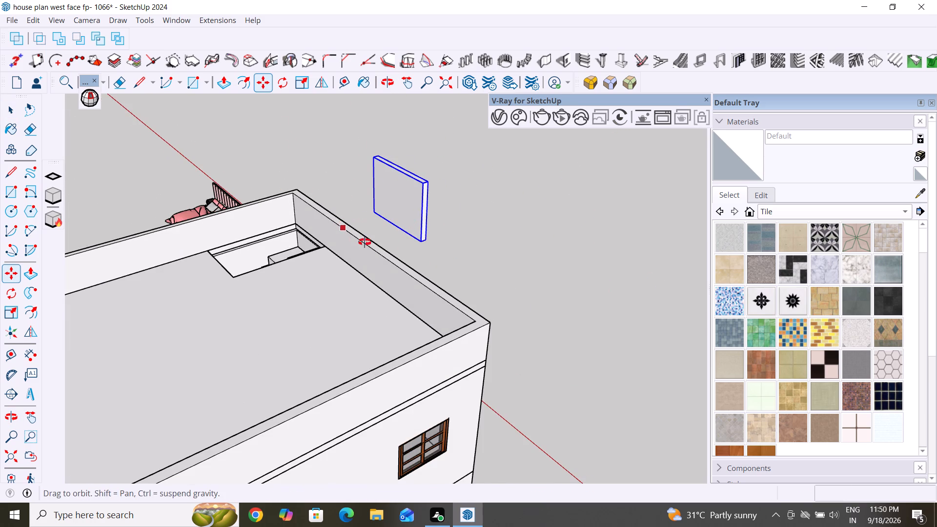
pyautogui.moveTo(365, 242); pyautogui.dragTo(465, 233, button='middle')
pyautogui.moveTo(552, 324); pyautogui.dragTo(36, 416, button='middle')
pyautogui.scroll(-1, 228, 403)
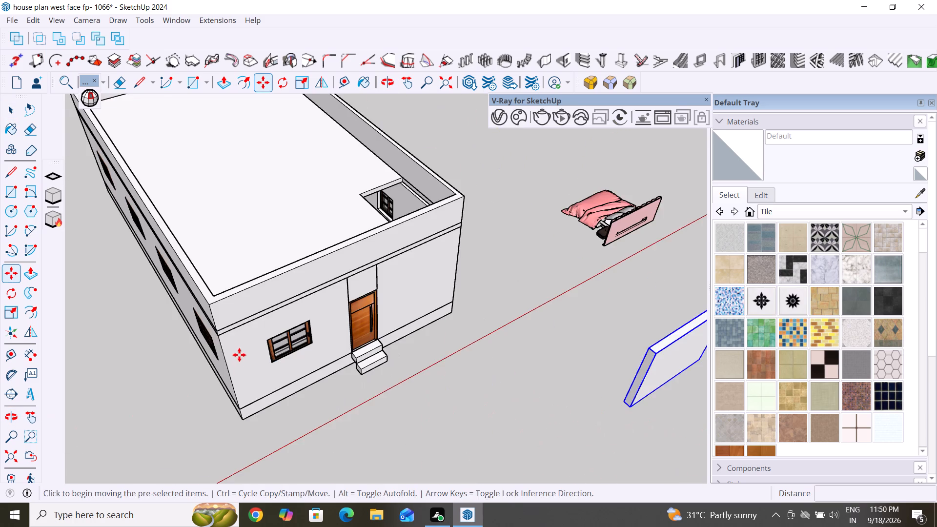
pyautogui.scroll(-10, 238, 353)
pyautogui.moveTo(354, 400); pyautogui.dragTo(211, 361, button='middle')
pyautogui.scroll(3, 397, 389)
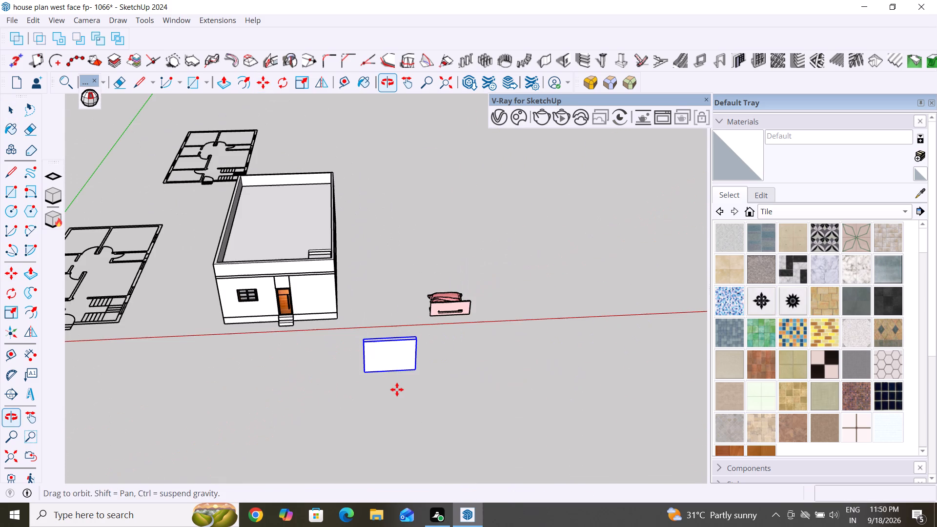
pyautogui.moveTo(464, 376); pyautogui.dragTo(282, 378, button='middle')
pyautogui.click(300, 356)
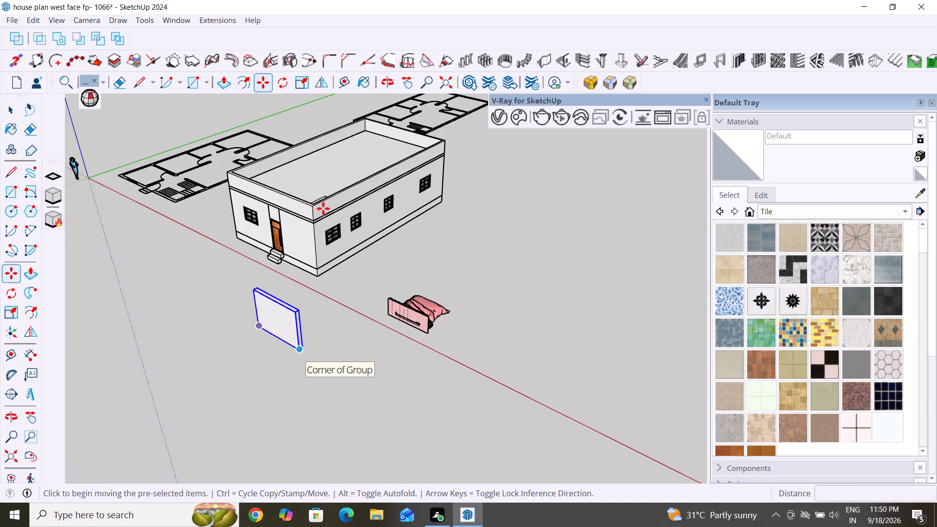
pyautogui.scroll(4, 330, 188)
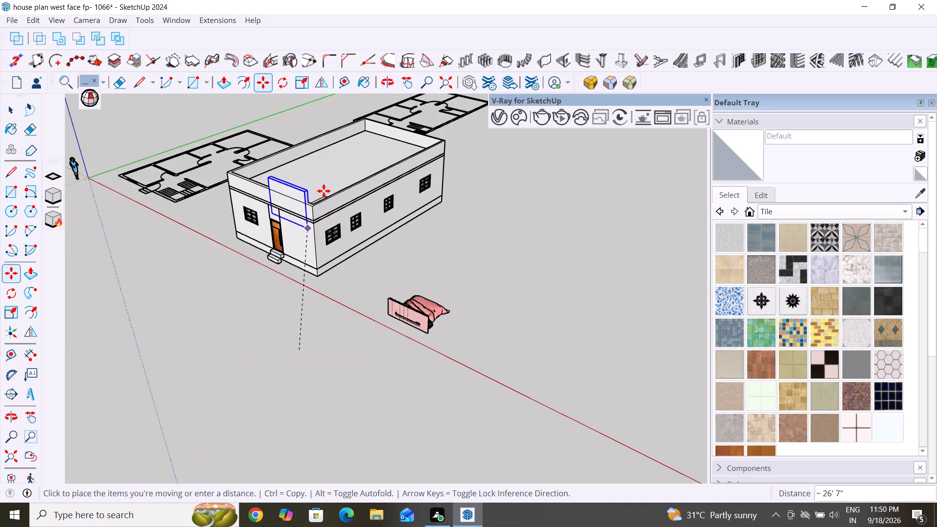
pyautogui.moveTo(328, 195); pyautogui.dragTo(420, 335, button='middle')
pyautogui.scroll(5, 306, 193)
pyautogui.moveTo(317, 189); pyautogui.dragTo(306, 193, button='middle')
pyautogui.moveTo(306, 193); pyautogui.dragTo(421, 326, button='middle')
pyautogui.scroll(3, 292, 273)
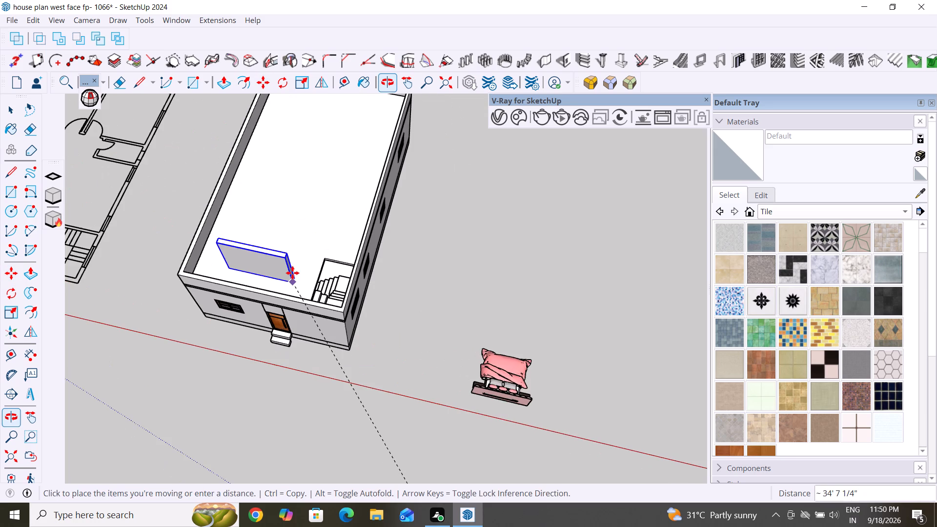
pyautogui.scroll(6, 292, 273)
pyautogui.moveTo(332, 280); pyautogui.dragTo(356, 278, button='middle')
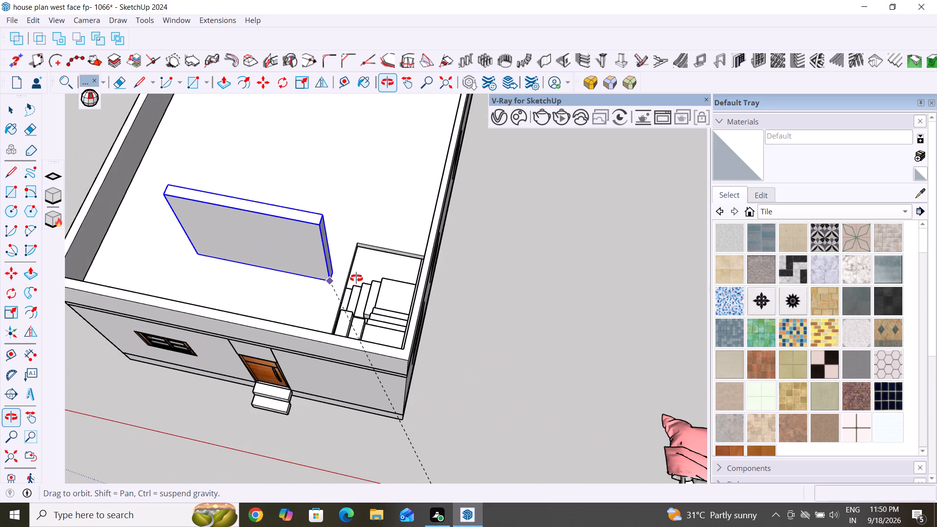
pyautogui.moveTo(356, 278); pyautogui.dragTo(382, 284, button='middle')
pyautogui.scroll(4, 389, 267)
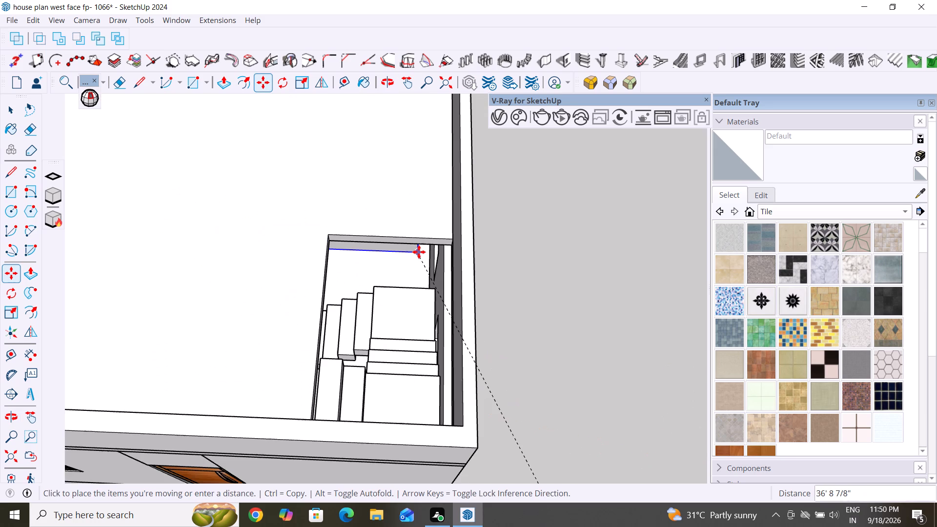
pyautogui.click(454, 242)
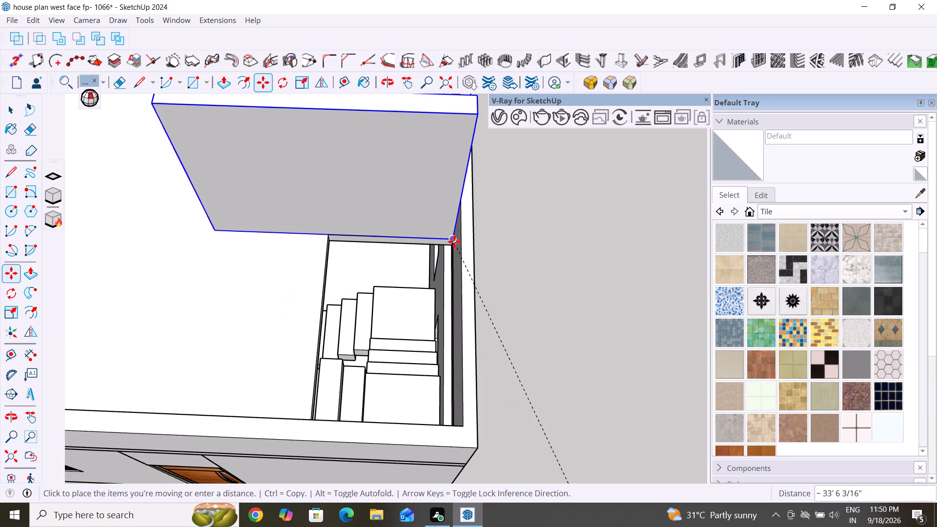
# Inside the wall group, Push/Pull the free end face about 3' 9 1/16" inward, shortening the wall towards the stairwell opening's corner.
pyautogui.scroll(-3, 545, 262)
pyautogui.moveTo(306, 224); pyautogui.dragTo(442, 289, button='middle')
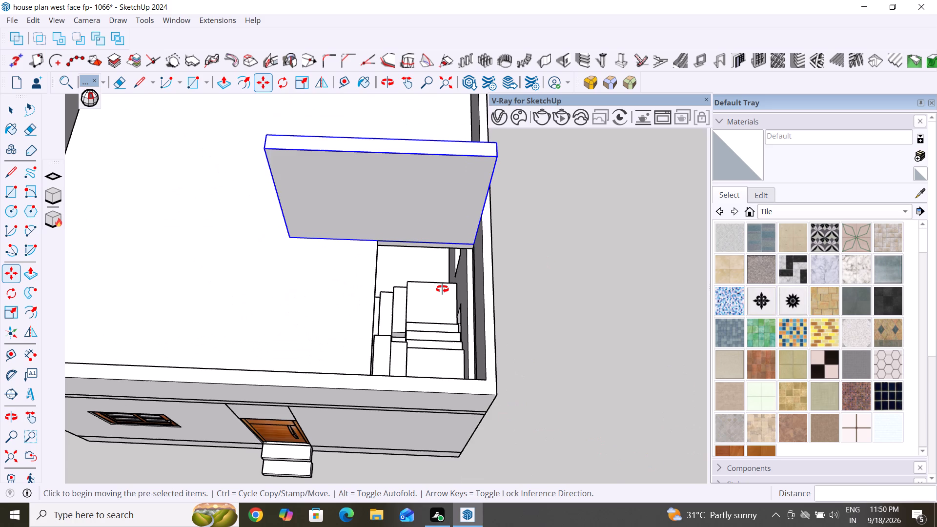
pyautogui.moveTo(442, 289); pyautogui.dragTo(450, 292, button='middle')
pyautogui.moveTo(410, 301); pyautogui.dragTo(442, 289, button='middle')
pyautogui.moveTo(442, 289); pyautogui.dragTo(498, 266, button='middle')
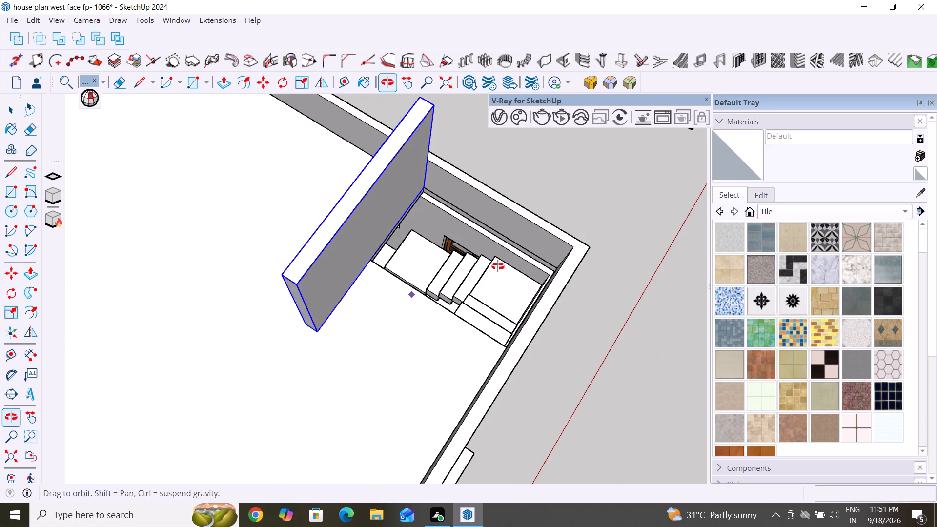
pyautogui.moveTo(498, 266); pyautogui.dragTo(546, 225, button='middle')
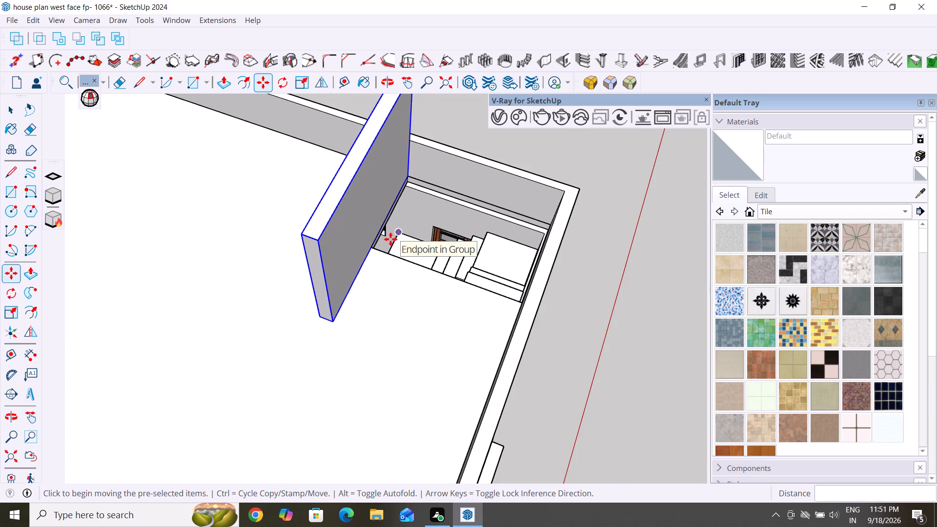
pyautogui.click(15, 113)
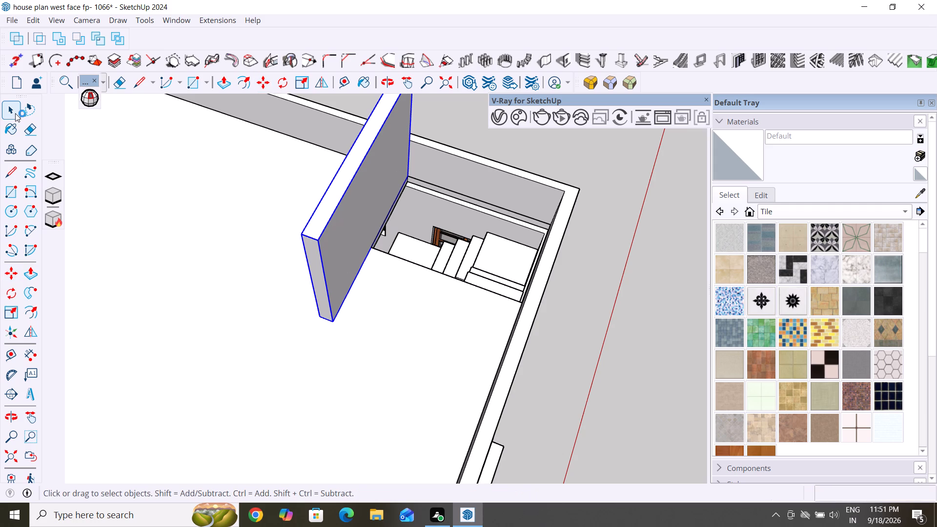
pyautogui.click(606, 295)
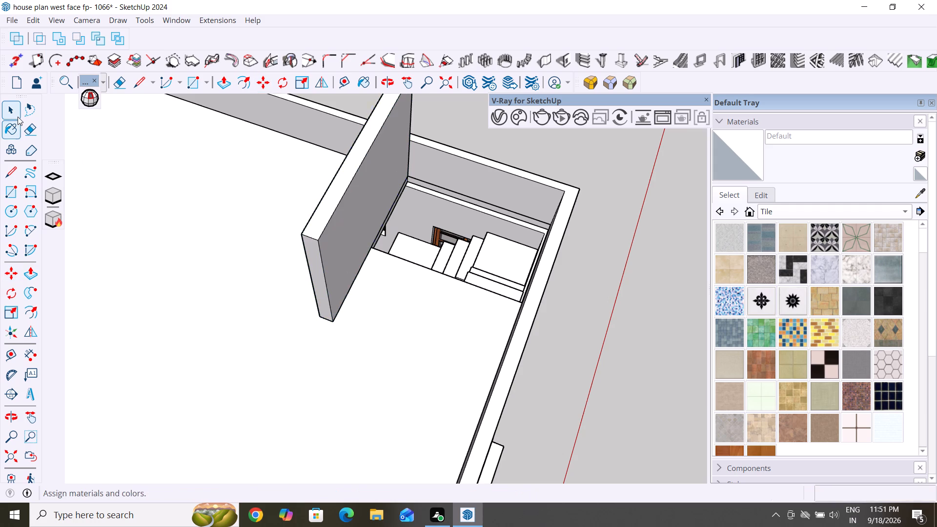
pyautogui.click(18, 117)
pyautogui.press('Escape')
pyautogui.press('Escape')
pyautogui.rightClick(598, 289)
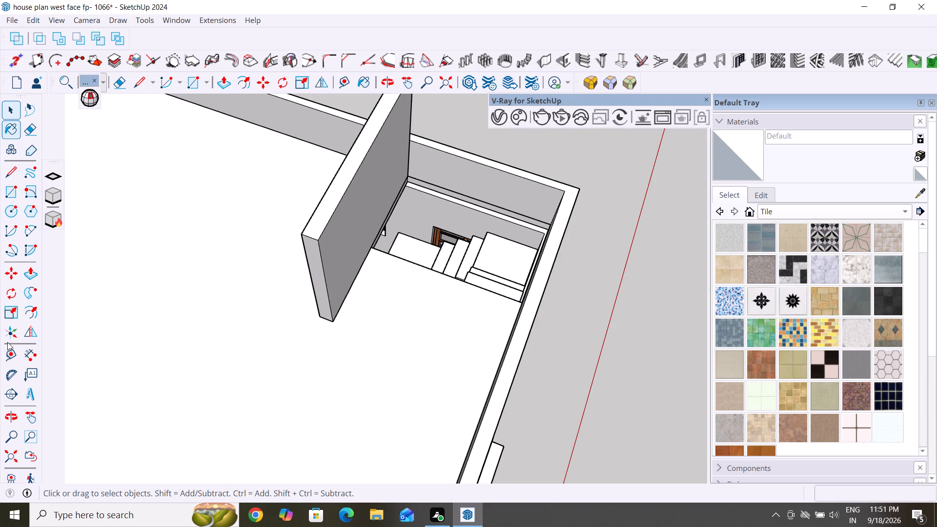
pyautogui.click(318, 274)
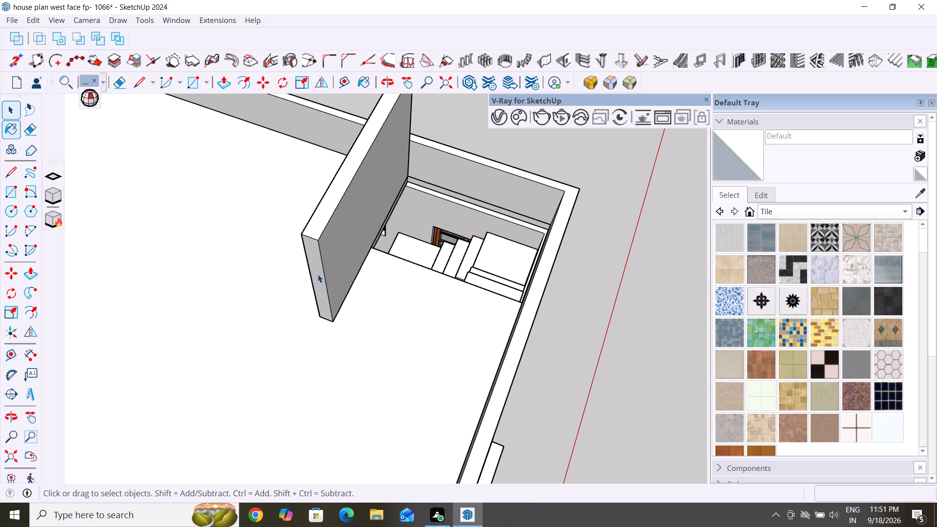
pyautogui.doubleClick(318, 274)
pyautogui.click(318, 274)
pyautogui.click(318, 274)
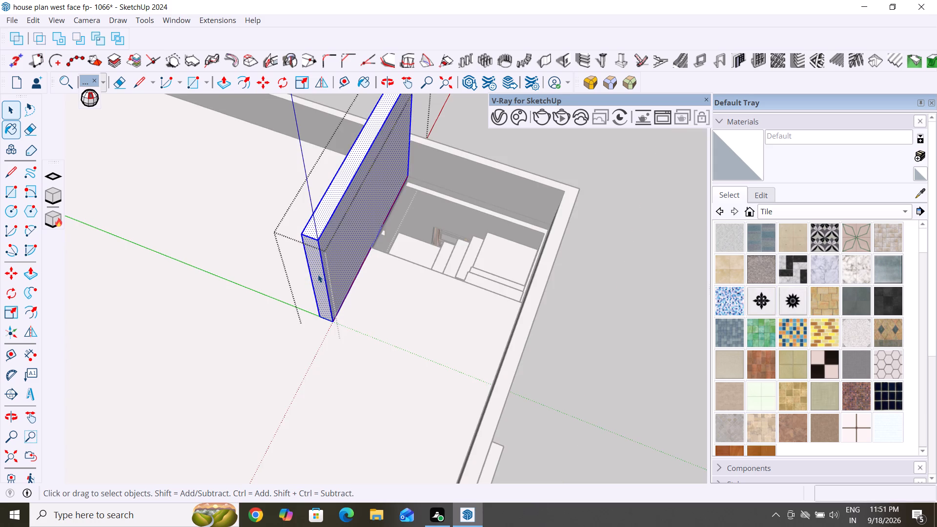
pyautogui.click(35, 278)
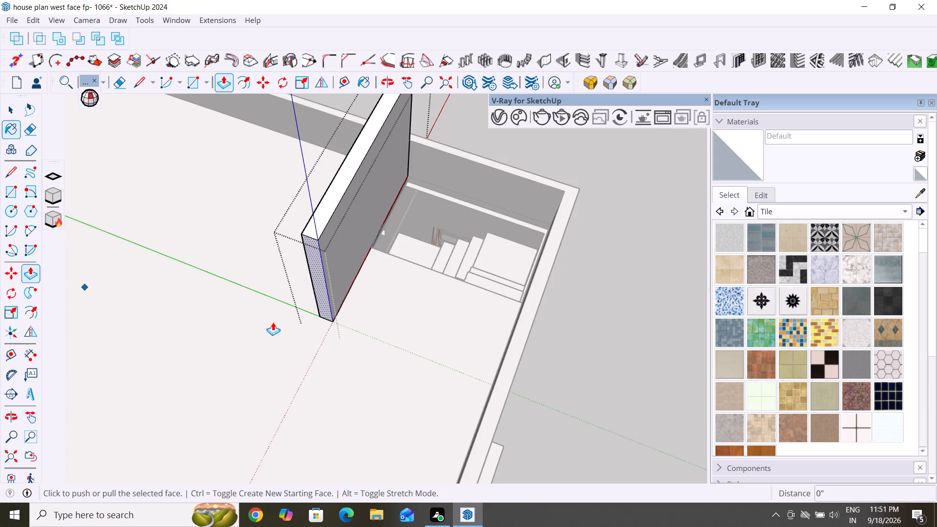
pyautogui.click(324, 313)
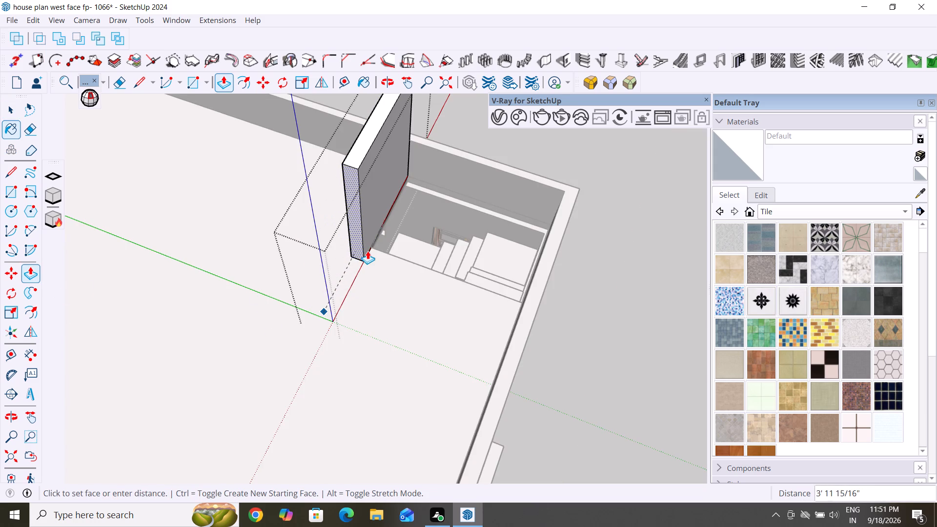
pyautogui.click(366, 256)
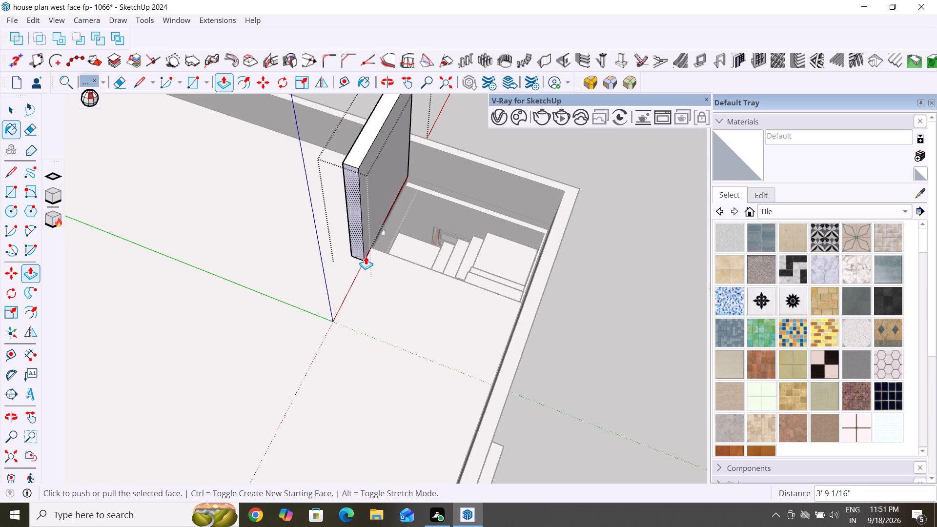
pyautogui.click(10, 105)
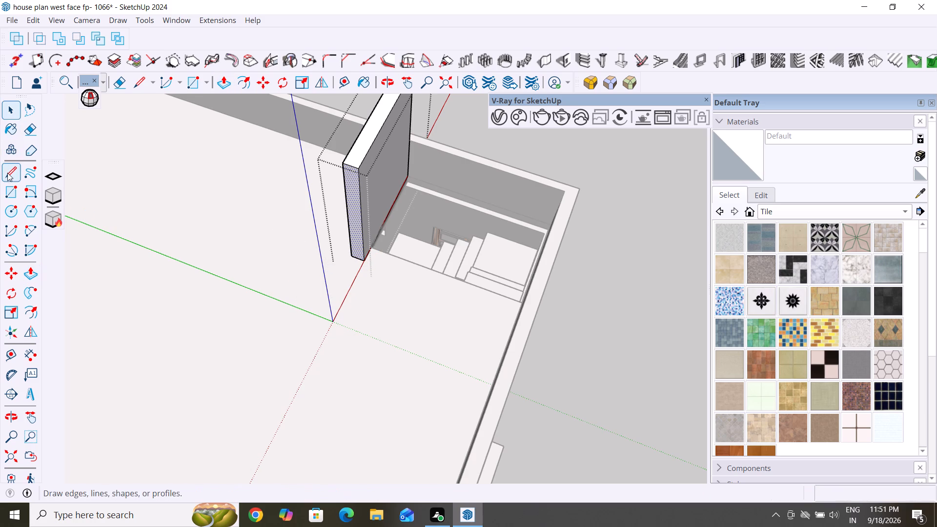
pyautogui.doubleClick(595, 354)
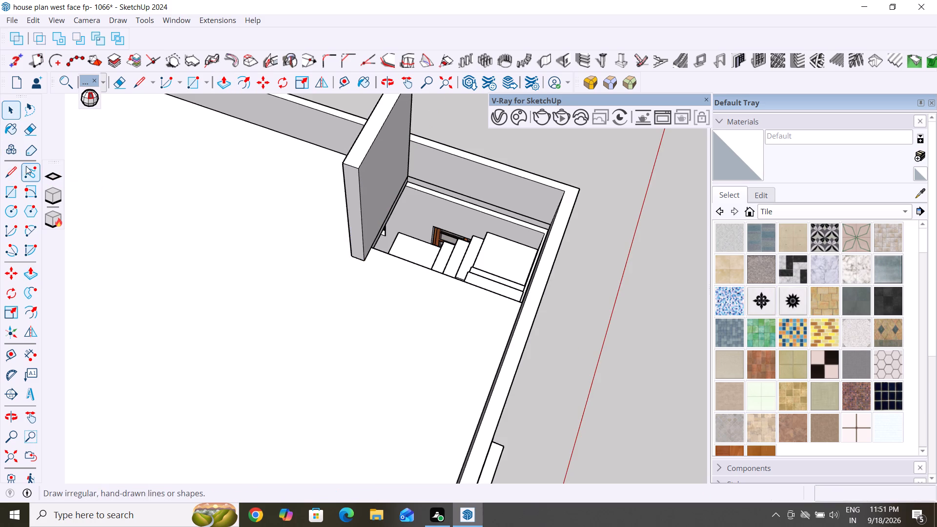
# Draw a vertical line about 7' 5 7/8" long on the wall's stairwell-side face, from the opening's corner to the top edge.
pyautogui.click(19, 166)
pyautogui.scroll(-6, 405, 526)
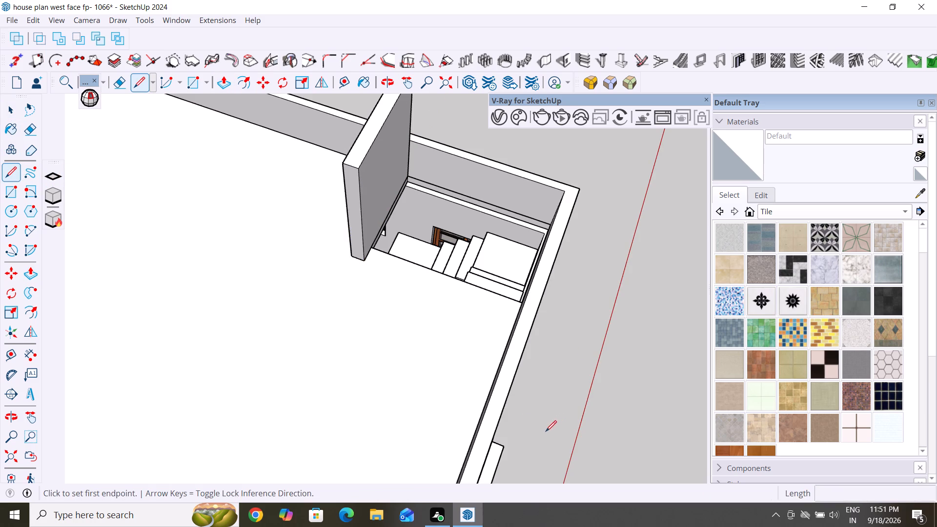
pyautogui.click(373, 249)
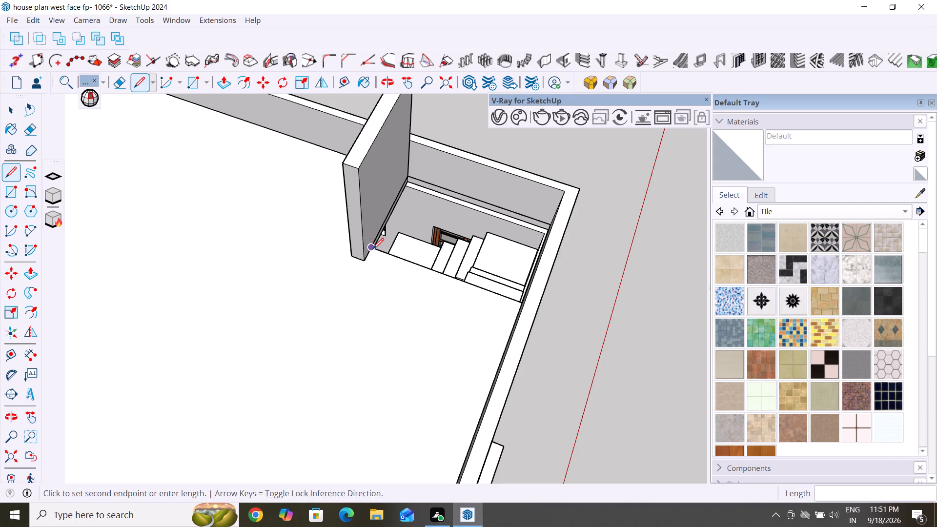
pyautogui.click(368, 154)
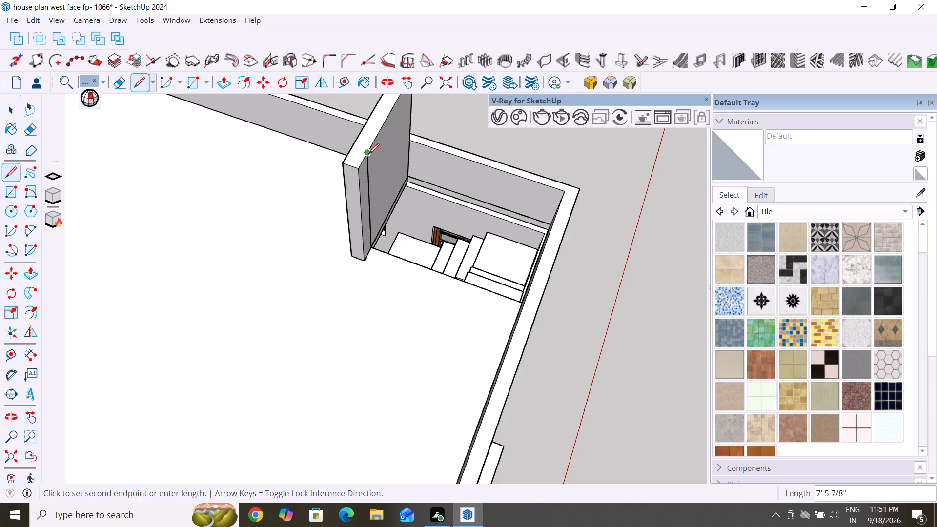
pyautogui.click(17, 107)
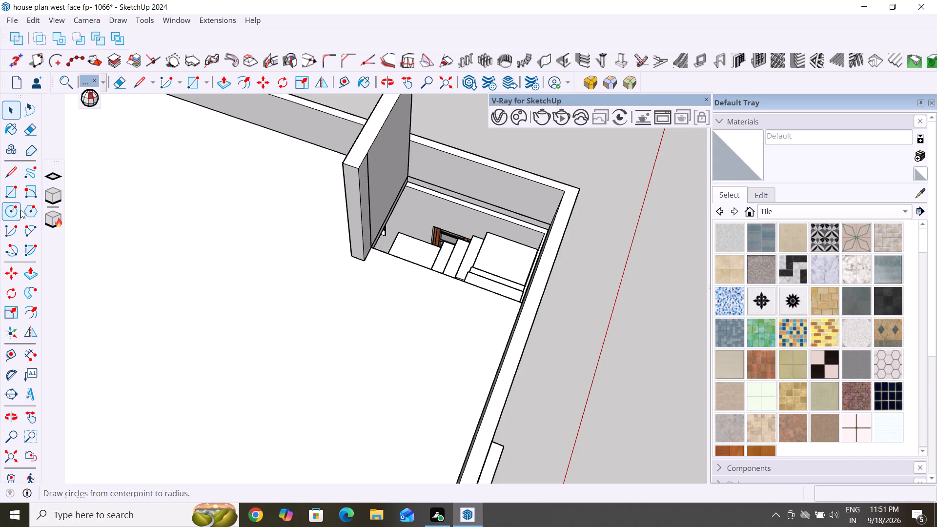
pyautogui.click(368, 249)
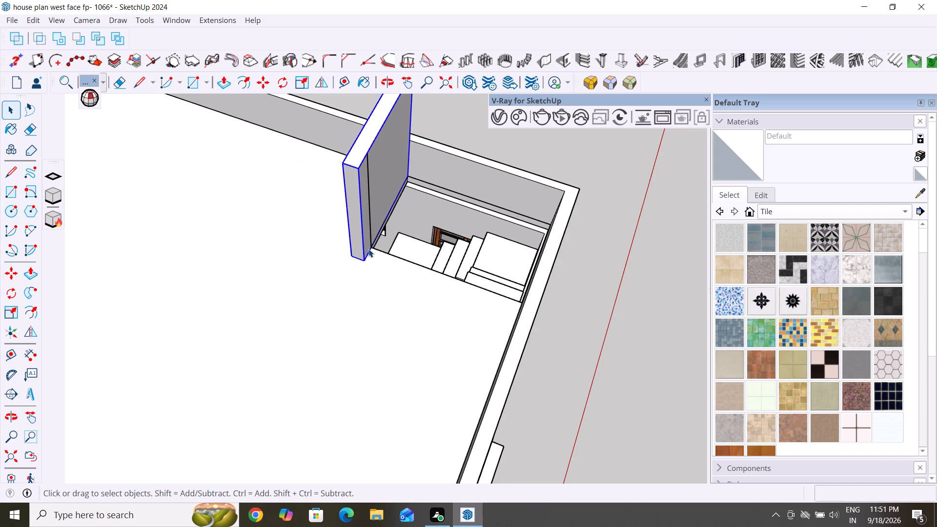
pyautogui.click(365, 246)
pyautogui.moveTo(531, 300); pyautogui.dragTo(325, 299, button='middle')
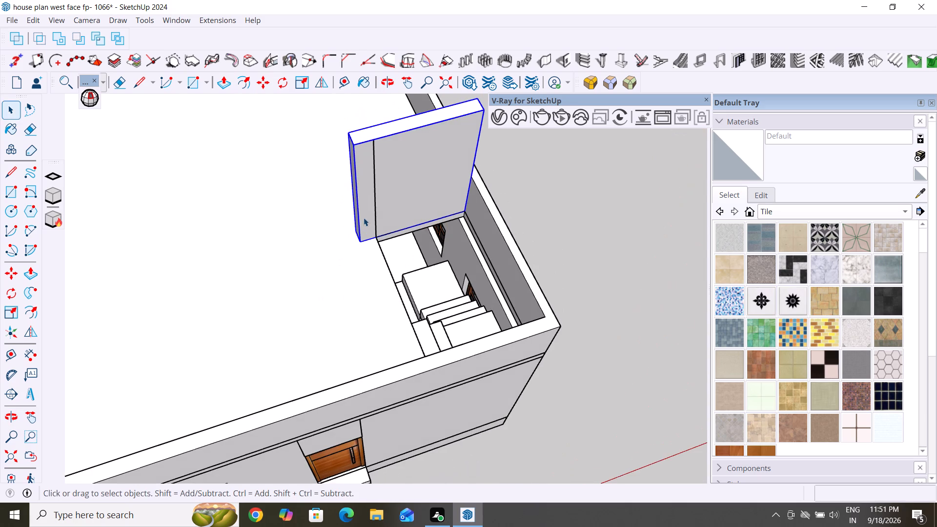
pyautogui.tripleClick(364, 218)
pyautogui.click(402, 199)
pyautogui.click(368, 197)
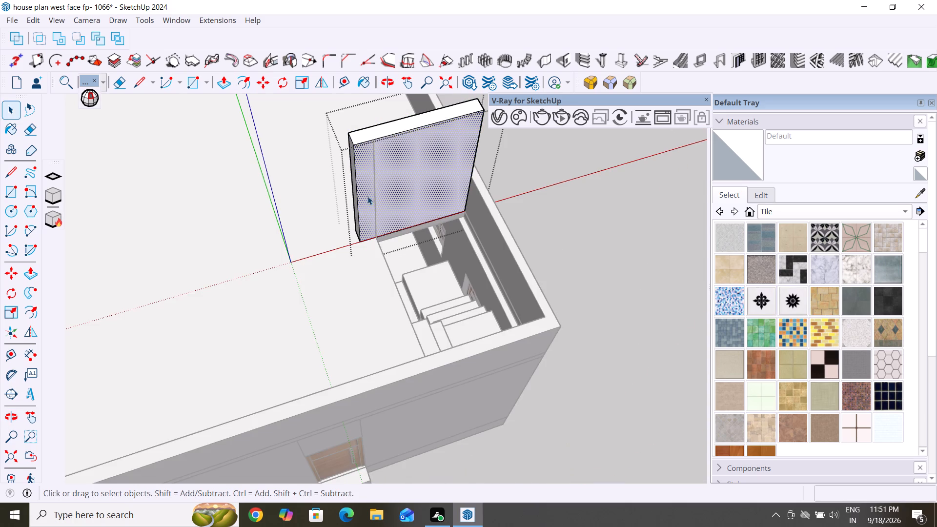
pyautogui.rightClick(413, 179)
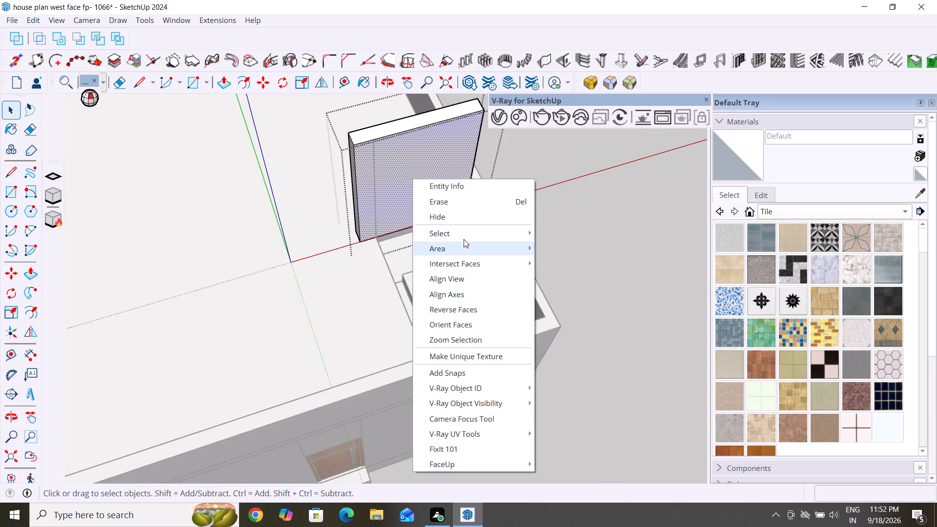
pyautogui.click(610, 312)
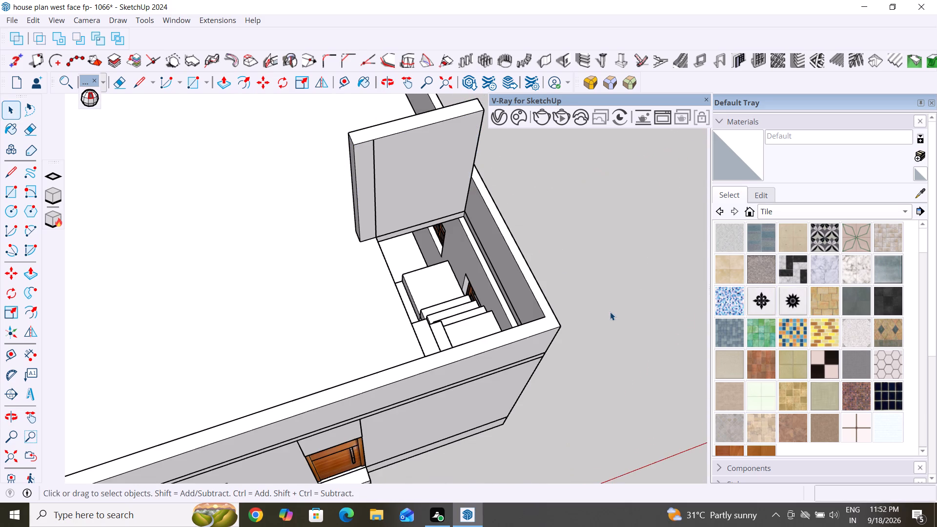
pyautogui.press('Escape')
# Explode the wall group standing beside the roof's stairwell opening.
pyautogui.click(433, 156)
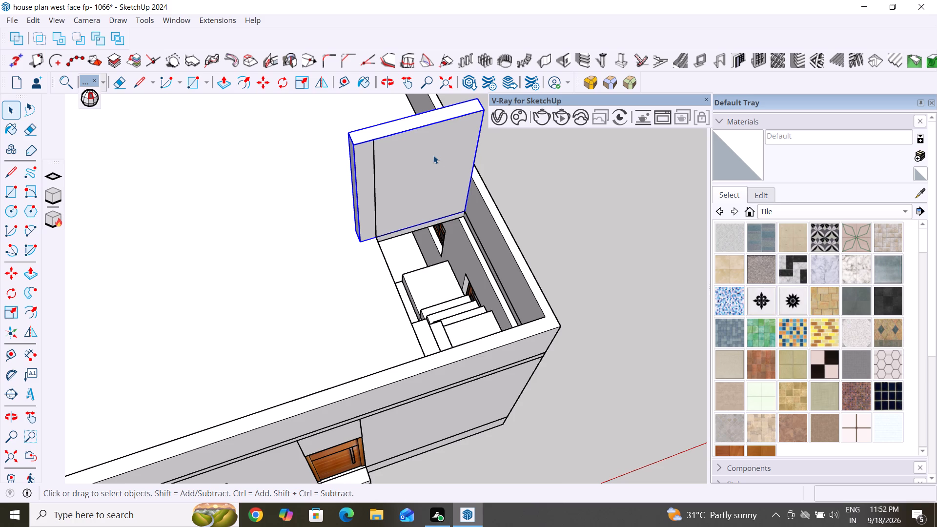
pyautogui.rightClick(433, 155)
pyautogui.click(482, 242)
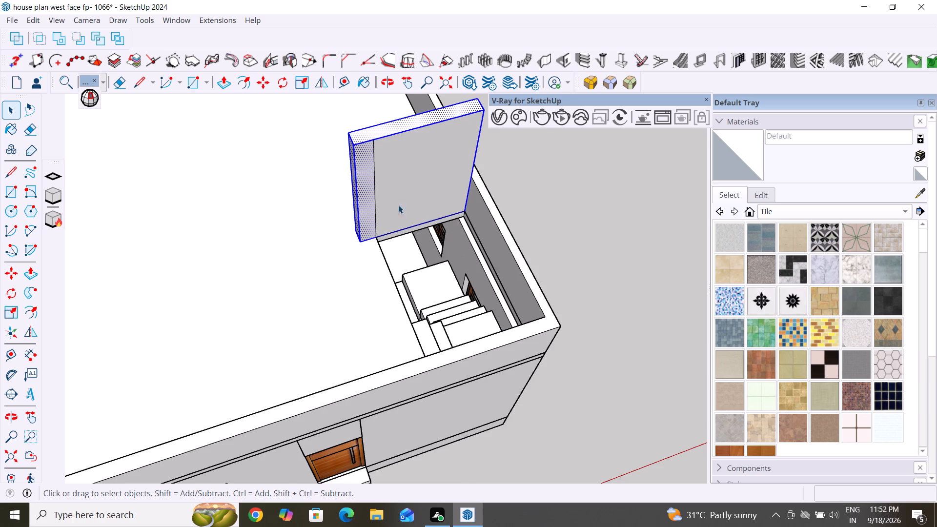
pyautogui.click(595, 235)
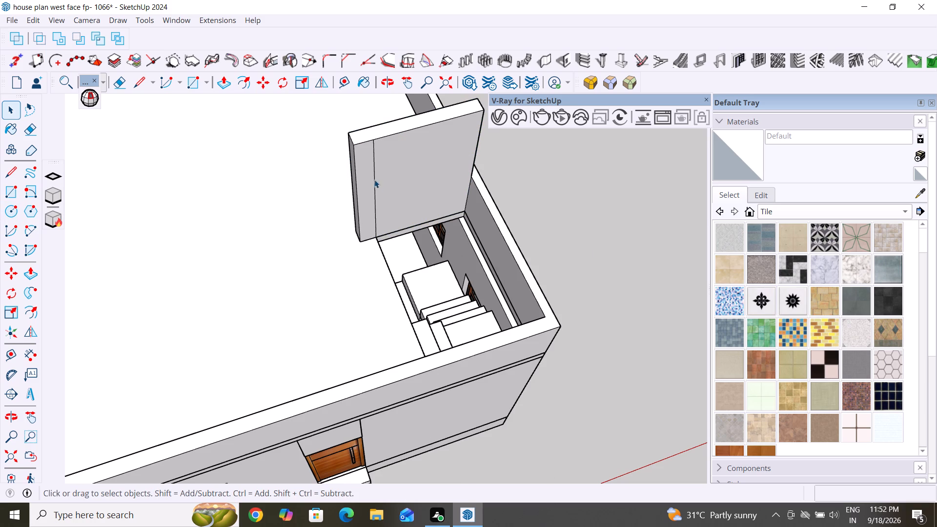
# Push/Pull the narrow face beside the wall's vertical line about 5' 1 5/16" outward along the stairwell opening's side.
pyautogui.click(368, 176)
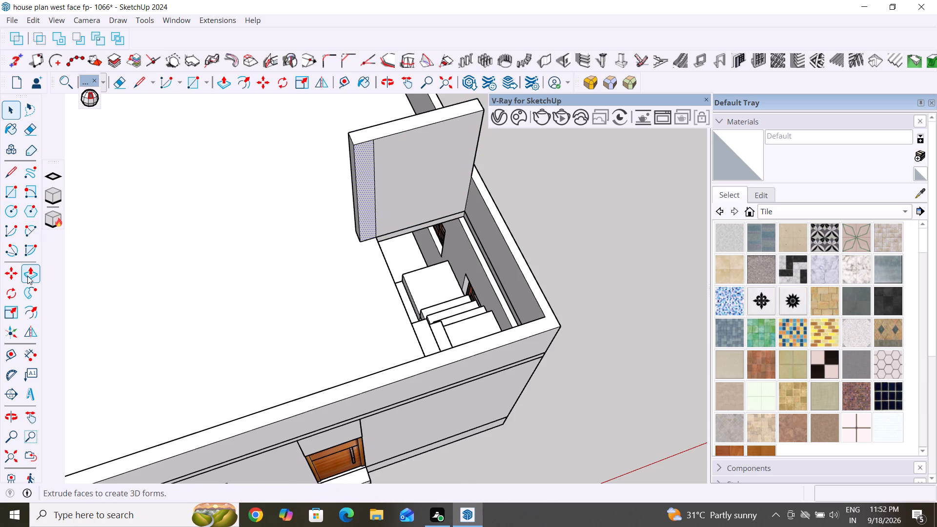
pyautogui.click(27, 275)
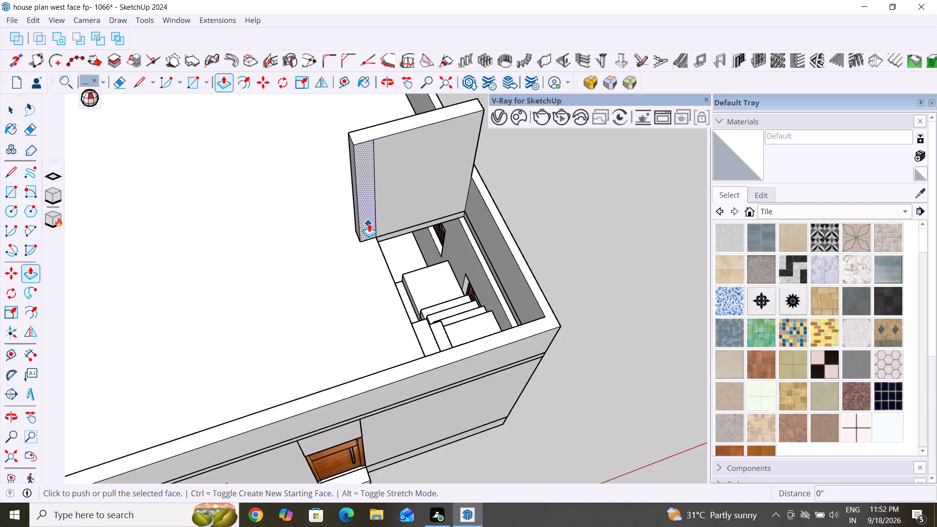
pyautogui.click(369, 223)
pyautogui.moveTo(405, 317); pyautogui.dragTo(333, 364, button='middle')
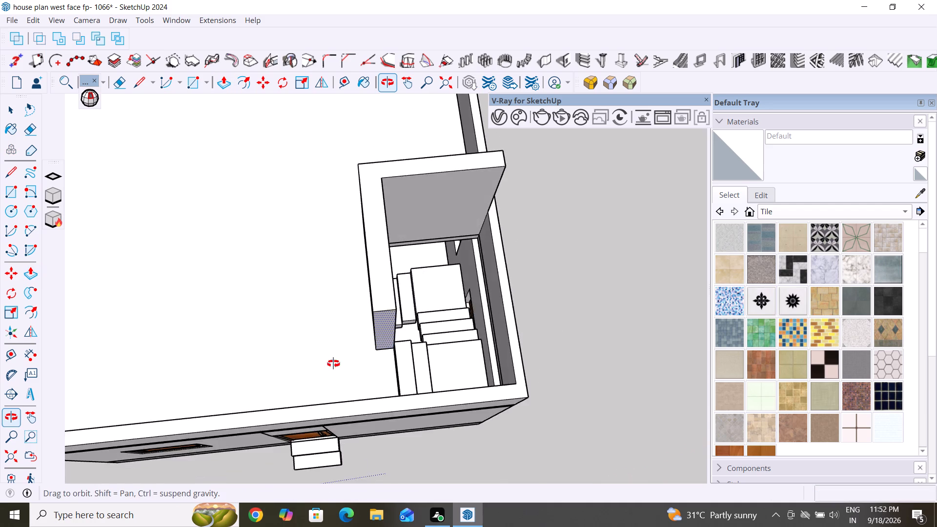
pyautogui.moveTo(333, 364); pyautogui.dragTo(206, 353, button='middle')
pyautogui.click(354, 331)
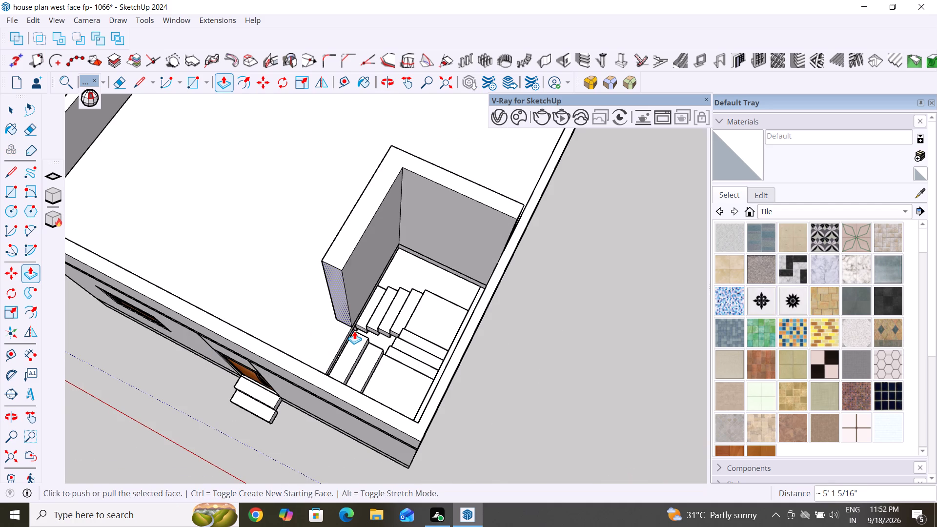
# Push/Pull the L-shaped stairwell wall's top face down 4' 6 9/16", level with the parapet's top edge.
pyautogui.moveTo(413, 230); pyautogui.dragTo(509, 156, button='middle')
pyautogui.scroll(-4, 506, 266)
pyautogui.moveTo(541, 277); pyautogui.dragTo(503, 270, button='middle')
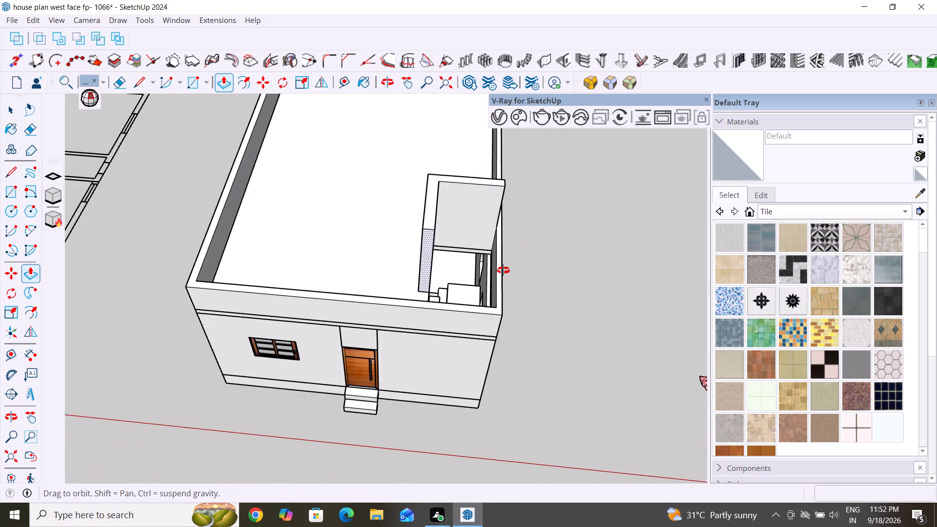
pyautogui.moveTo(503, 270); pyautogui.dragTo(336, 225, button='middle')
pyautogui.scroll(4, 487, 251)
pyautogui.moveTo(509, 261); pyautogui.dragTo(416, 246, button='middle')
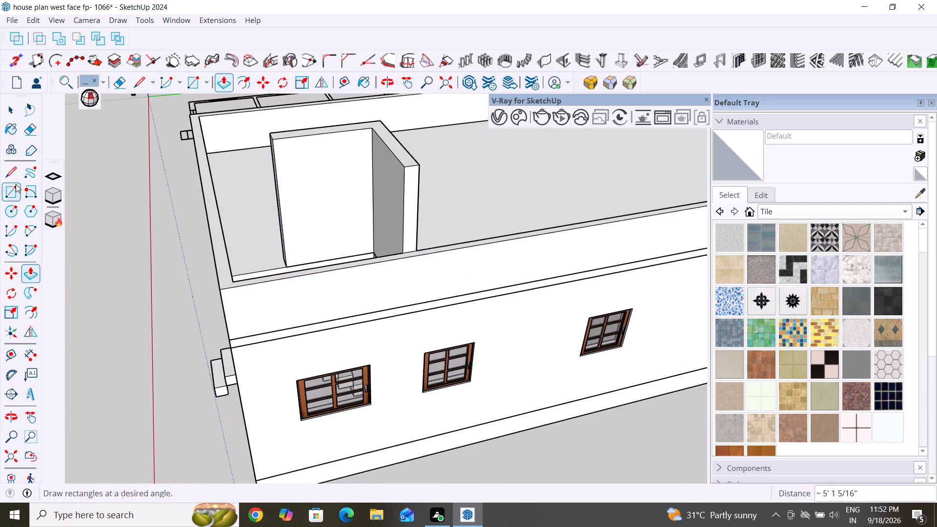
pyautogui.click(8, 115)
pyautogui.doubleClick(148, 341)
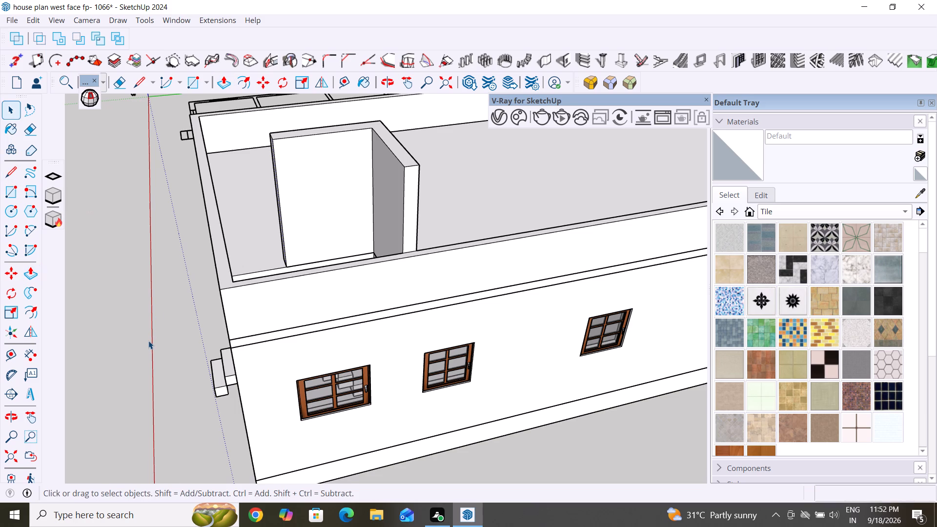
pyautogui.scroll(-4, 275, 283)
pyautogui.moveTo(228, 327); pyautogui.dragTo(336, 381, button='middle')
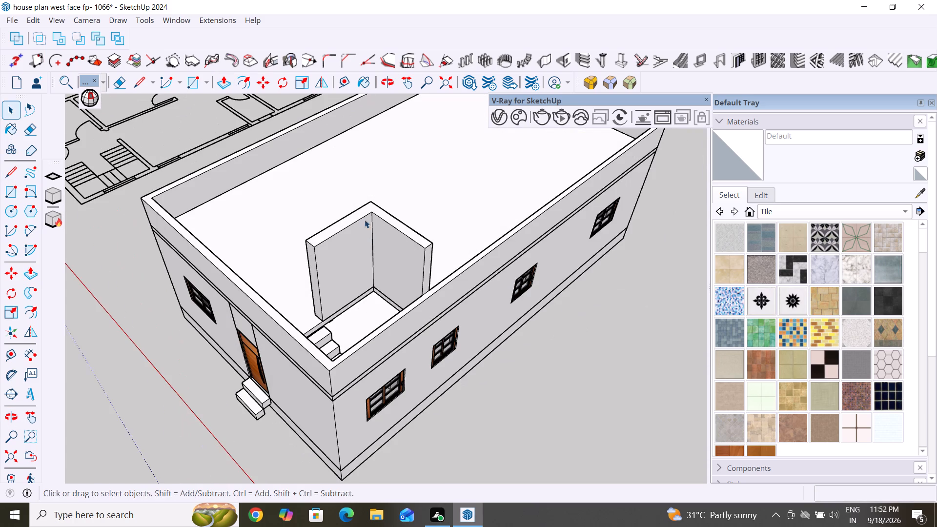
pyautogui.doubleClick(363, 209)
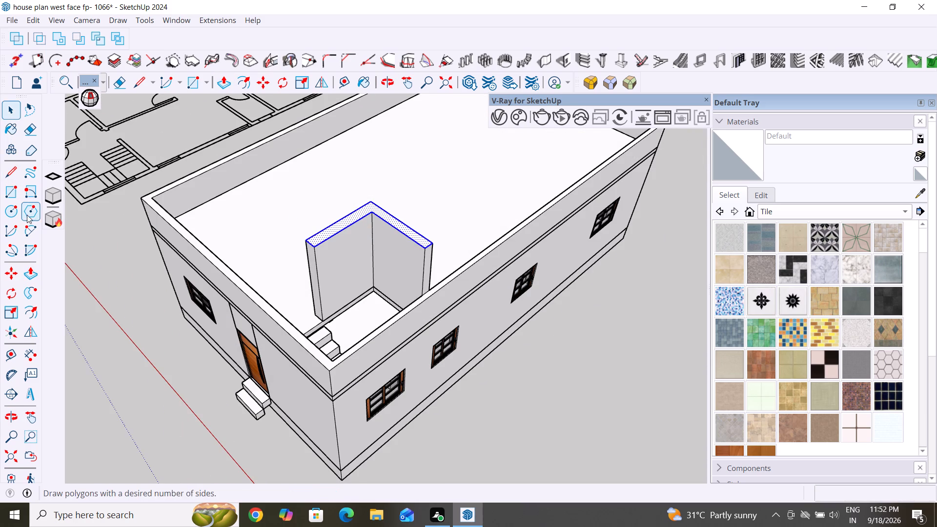
pyautogui.click(38, 271)
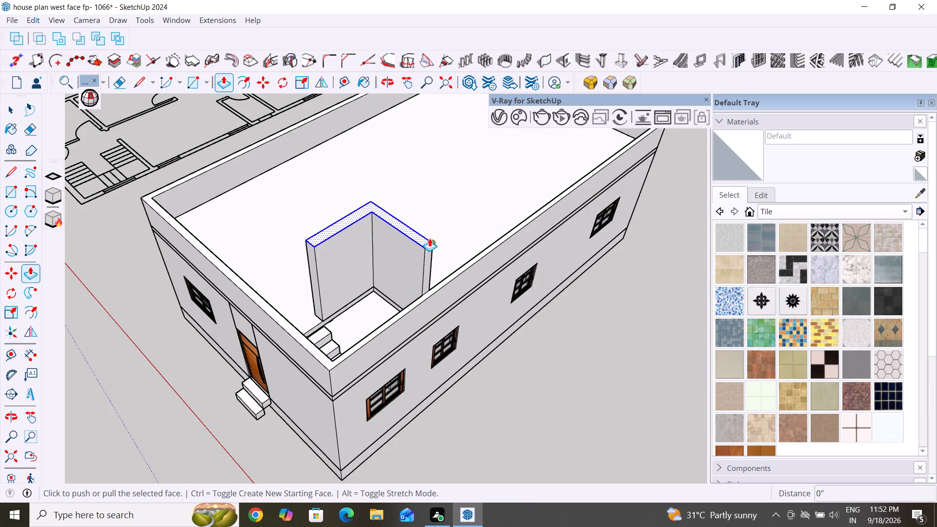
pyautogui.click(429, 238)
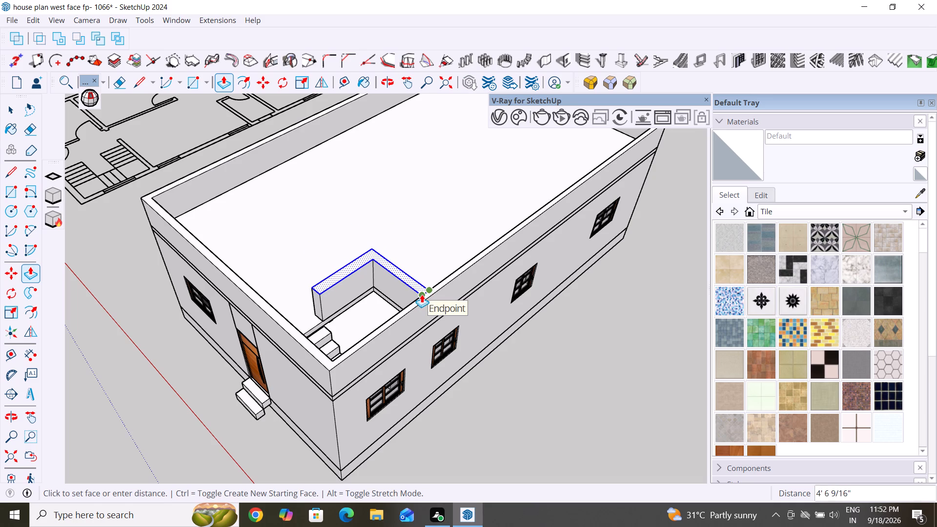
pyautogui.click(422, 294)
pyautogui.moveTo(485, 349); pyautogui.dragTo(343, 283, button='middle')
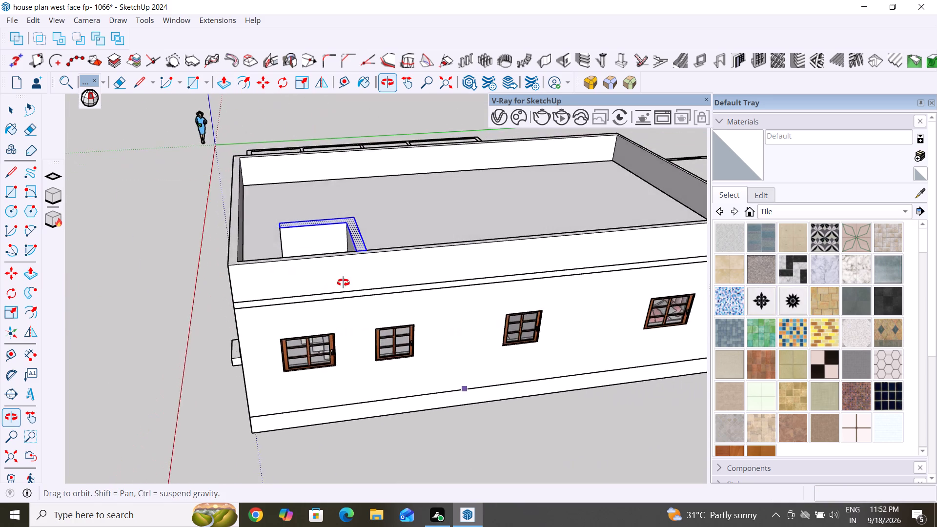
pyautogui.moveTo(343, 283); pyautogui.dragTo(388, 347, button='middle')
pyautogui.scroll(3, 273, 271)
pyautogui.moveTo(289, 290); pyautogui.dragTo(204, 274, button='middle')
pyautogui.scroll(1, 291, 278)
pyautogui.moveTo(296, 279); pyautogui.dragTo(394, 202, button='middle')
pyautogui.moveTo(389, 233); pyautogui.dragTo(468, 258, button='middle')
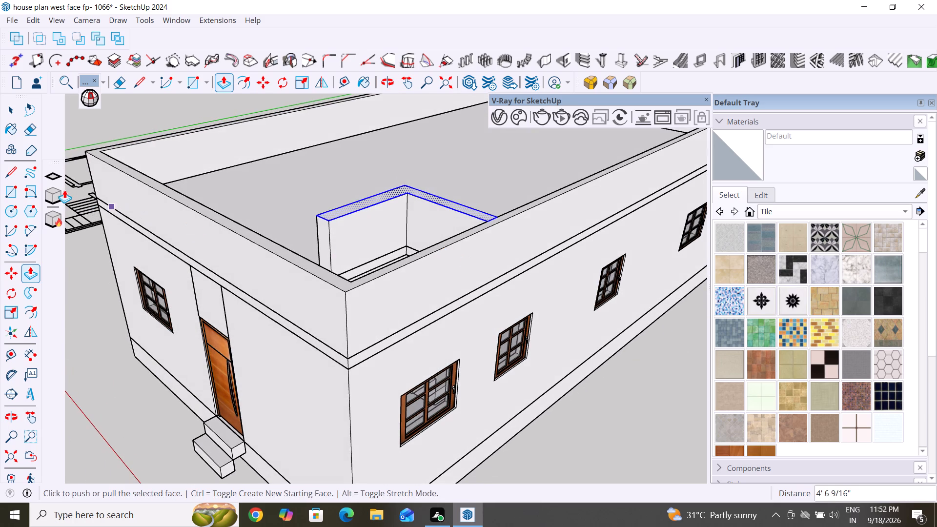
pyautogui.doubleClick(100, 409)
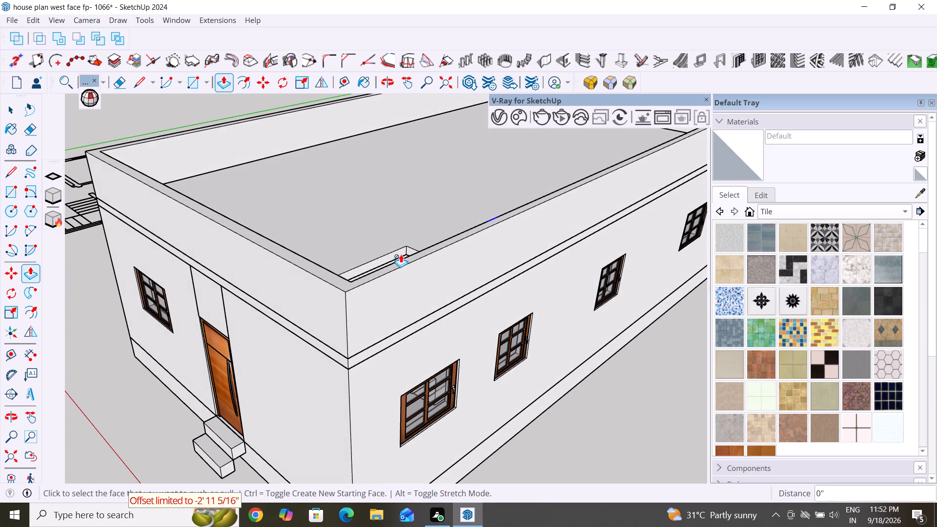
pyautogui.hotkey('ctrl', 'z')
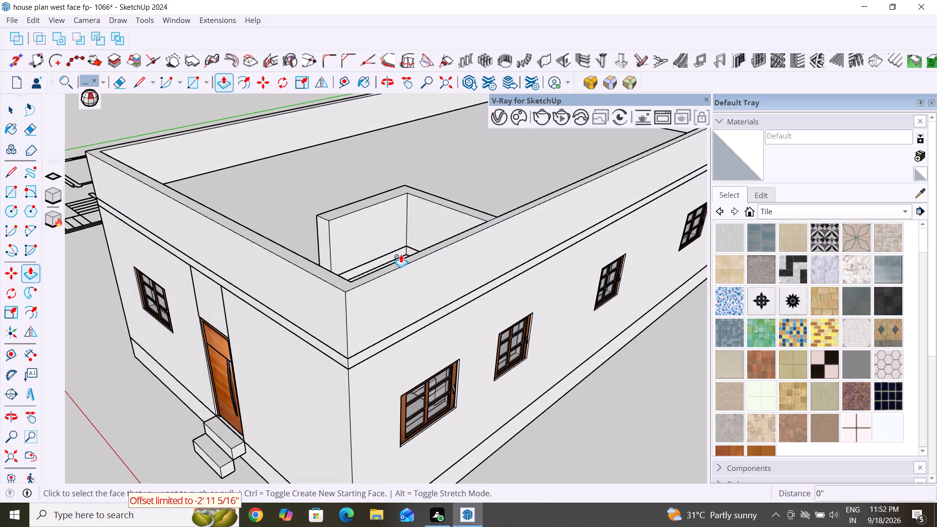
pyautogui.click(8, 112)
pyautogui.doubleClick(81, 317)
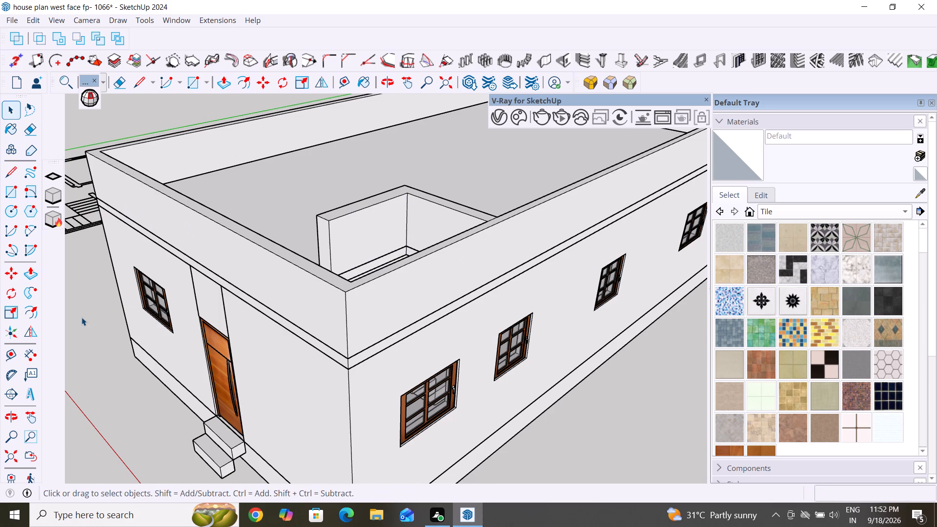
# Draw a rectangle about 9' 6 7/8" by 6' 4 1/2" over the stairwell, from the L-shaped wall's outer corner to the parapet's outer corner.
pyautogui.click(11, 189)
pyautogui.moveTo(510, 281); pyautogui.dragTo(533, 340, button='middle')
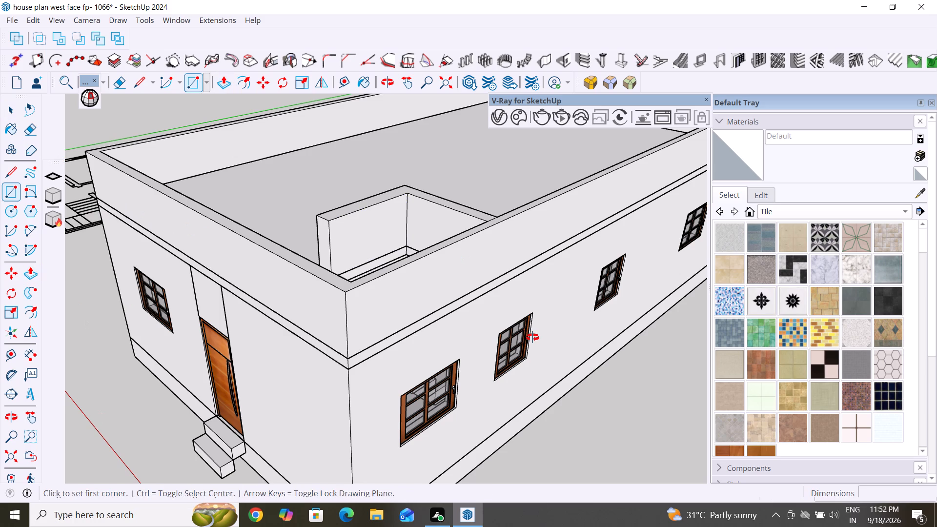
pyautogui.click(407, 208)
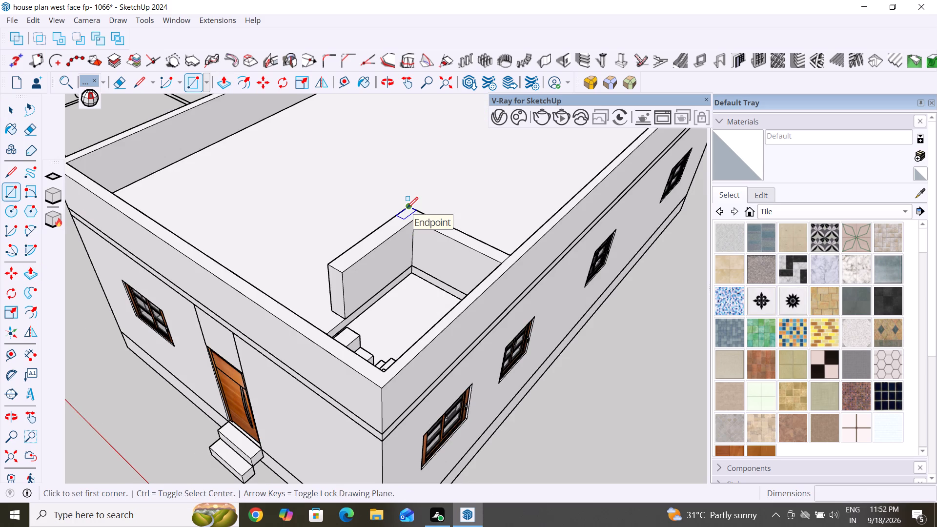
pyautogui.click(377, 386)
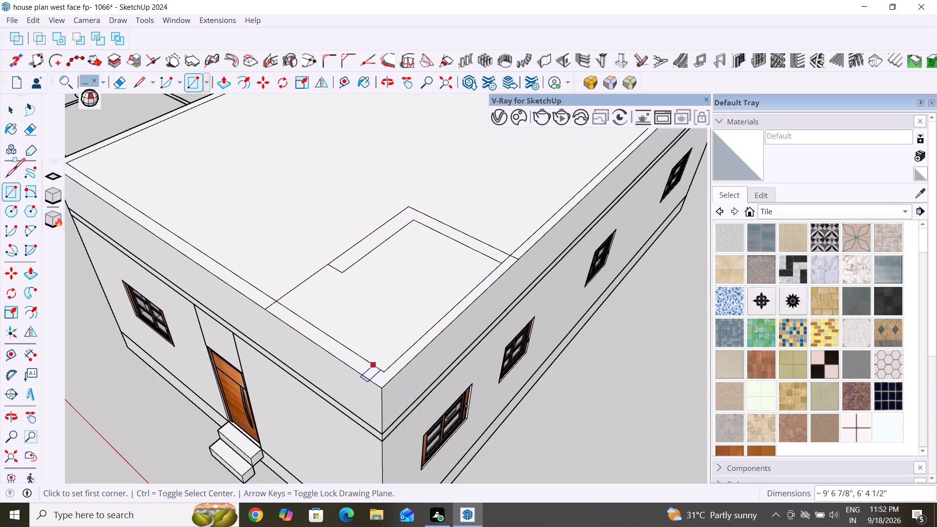
pyautogui.click(10, 113)
pyautogui.press('Escape')
pyautogui.press('Escape')
# Delete the large face covering the main roof inside the parapet, keeping the face over the stairwell.
pyautogui.click(440, 161)
pyautogui.doubleClick(397, 272)
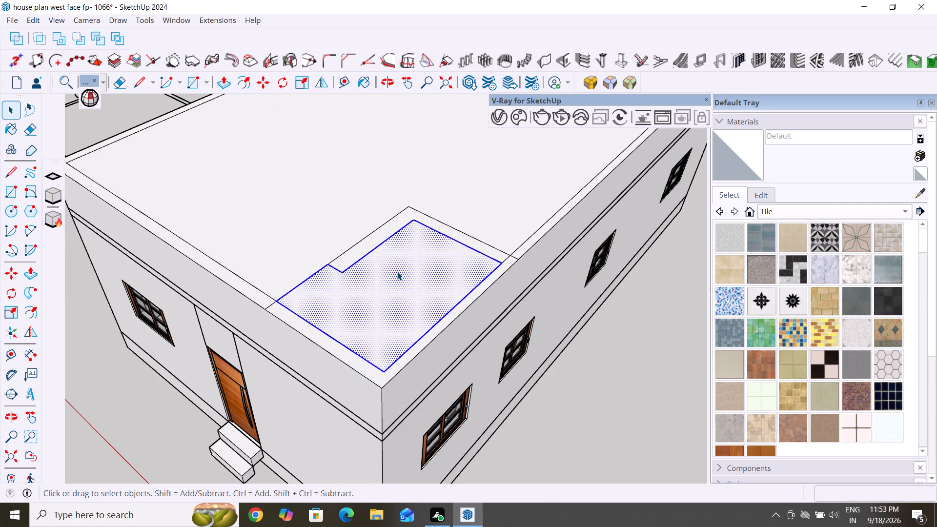
pyautogui.click(439, 147)
pyautogui.doubleClick(635, 349)
pyautogui.click(482, 177)
pyautogui.scroll(-15, 503, 231)
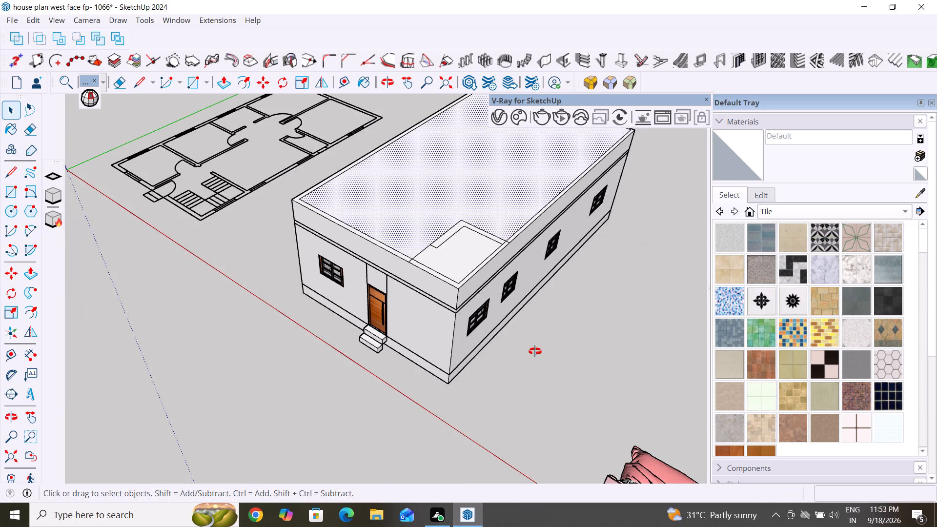
pyautogui.scroll(-1, 411, 320)
pyautogui.moveTo(412, 321); pyautogui.dragTo(535, 351, button='middle')
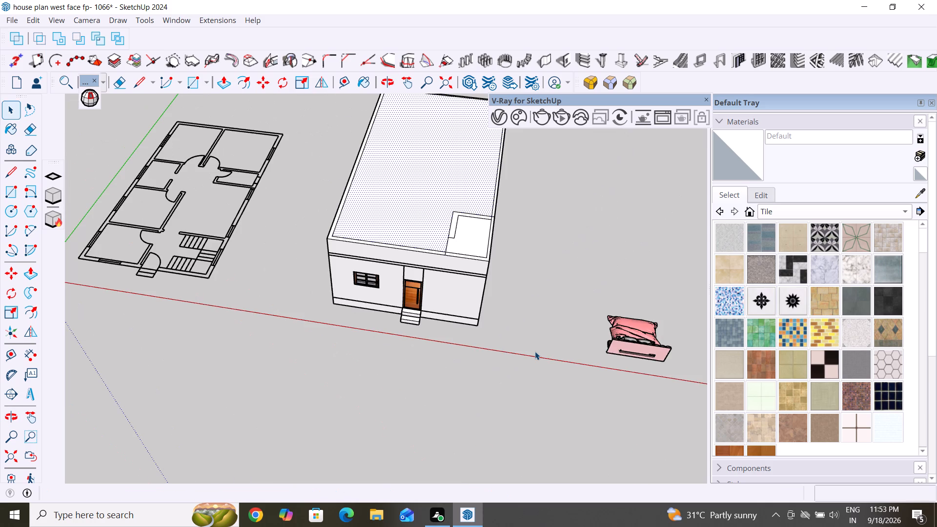
pyautogui.press('Delete')
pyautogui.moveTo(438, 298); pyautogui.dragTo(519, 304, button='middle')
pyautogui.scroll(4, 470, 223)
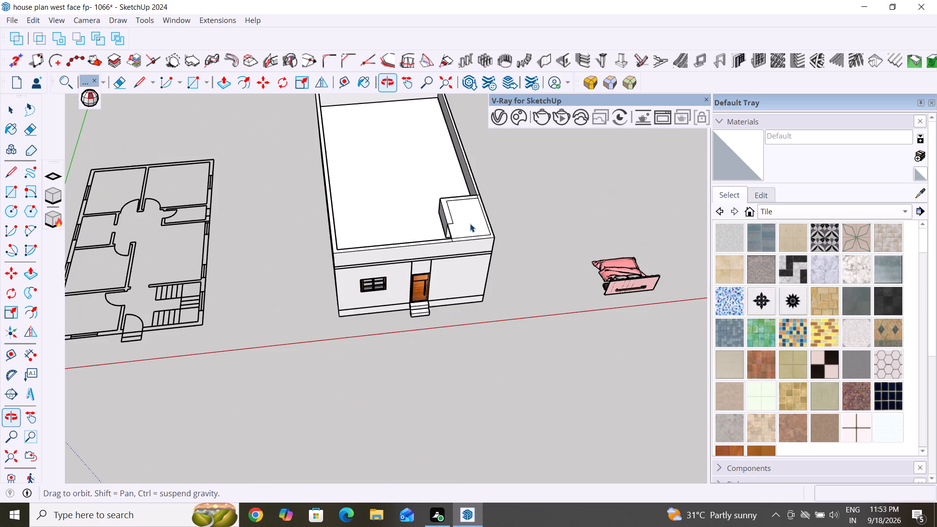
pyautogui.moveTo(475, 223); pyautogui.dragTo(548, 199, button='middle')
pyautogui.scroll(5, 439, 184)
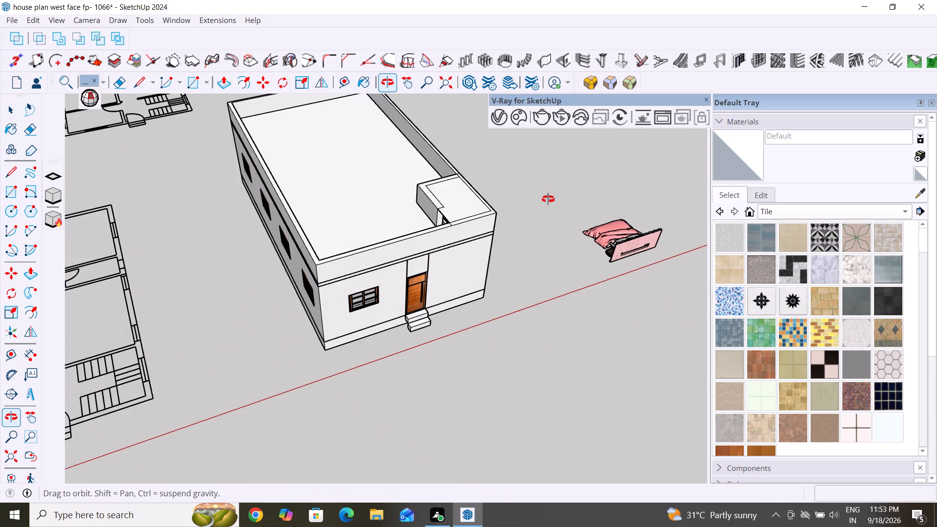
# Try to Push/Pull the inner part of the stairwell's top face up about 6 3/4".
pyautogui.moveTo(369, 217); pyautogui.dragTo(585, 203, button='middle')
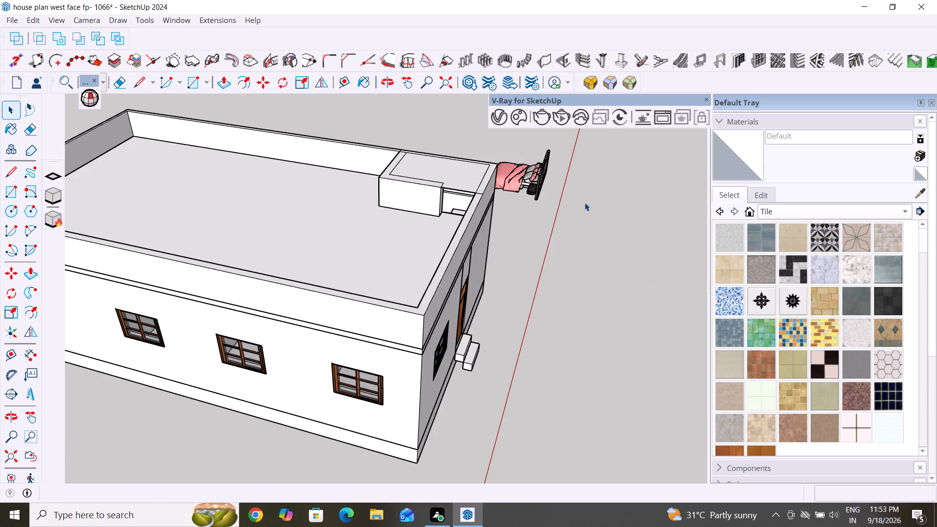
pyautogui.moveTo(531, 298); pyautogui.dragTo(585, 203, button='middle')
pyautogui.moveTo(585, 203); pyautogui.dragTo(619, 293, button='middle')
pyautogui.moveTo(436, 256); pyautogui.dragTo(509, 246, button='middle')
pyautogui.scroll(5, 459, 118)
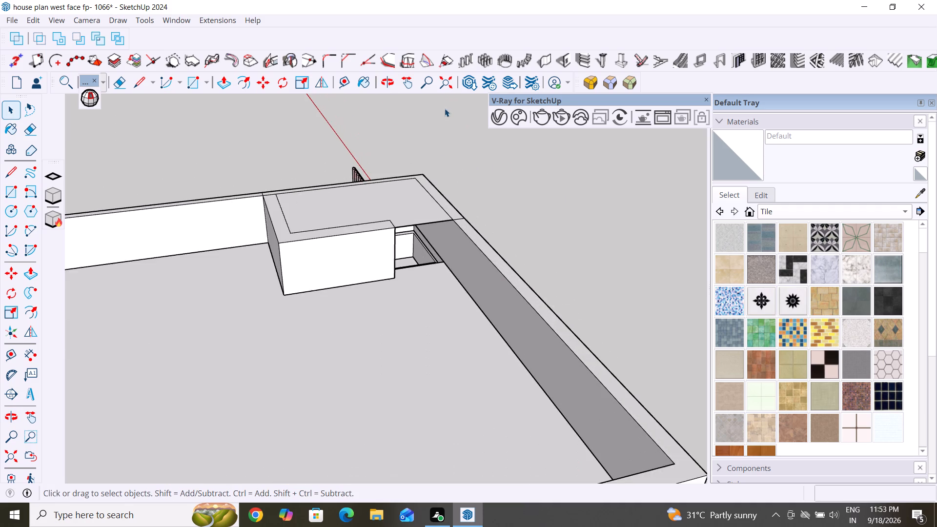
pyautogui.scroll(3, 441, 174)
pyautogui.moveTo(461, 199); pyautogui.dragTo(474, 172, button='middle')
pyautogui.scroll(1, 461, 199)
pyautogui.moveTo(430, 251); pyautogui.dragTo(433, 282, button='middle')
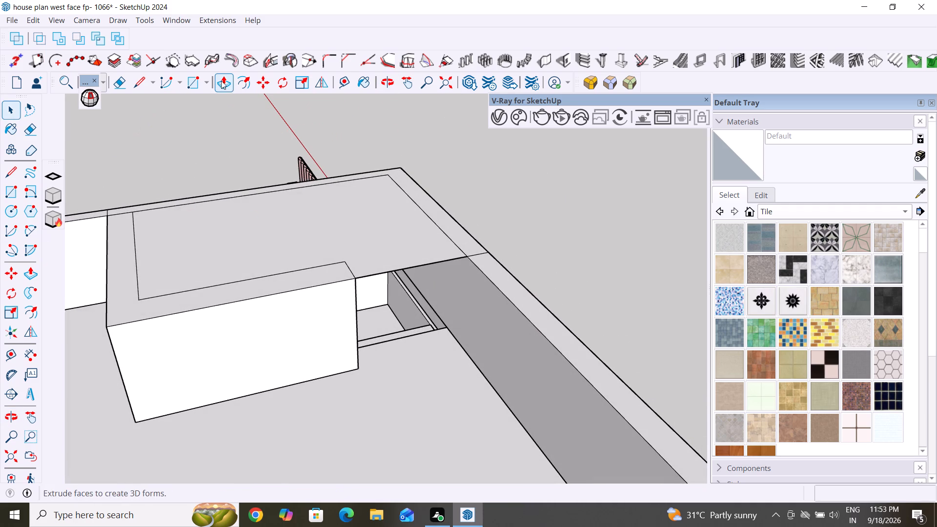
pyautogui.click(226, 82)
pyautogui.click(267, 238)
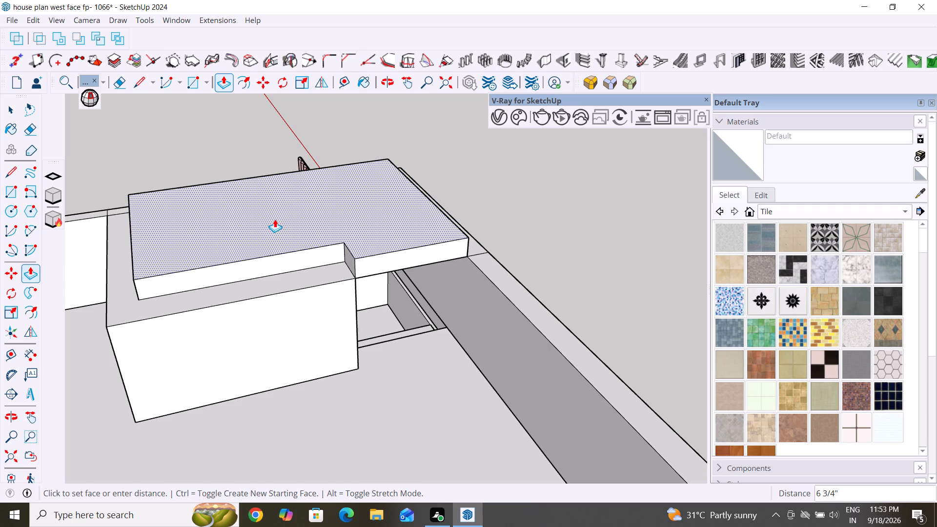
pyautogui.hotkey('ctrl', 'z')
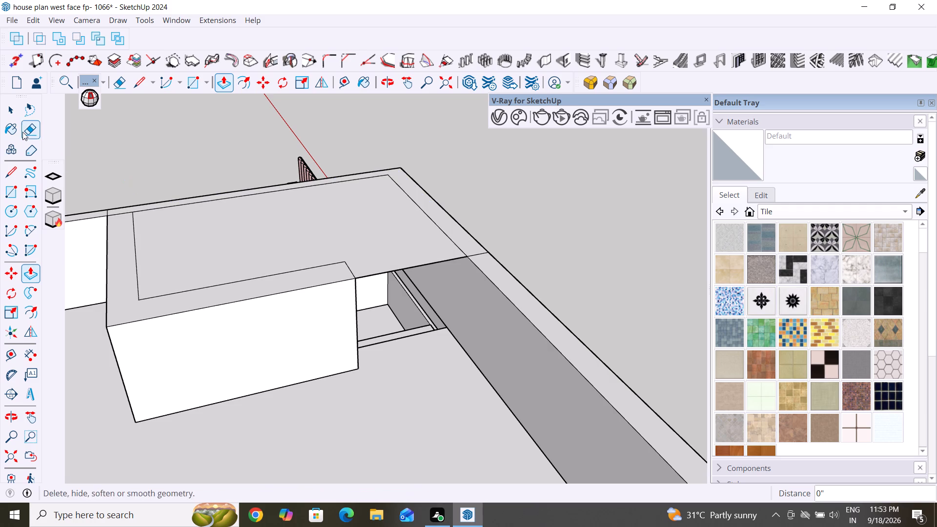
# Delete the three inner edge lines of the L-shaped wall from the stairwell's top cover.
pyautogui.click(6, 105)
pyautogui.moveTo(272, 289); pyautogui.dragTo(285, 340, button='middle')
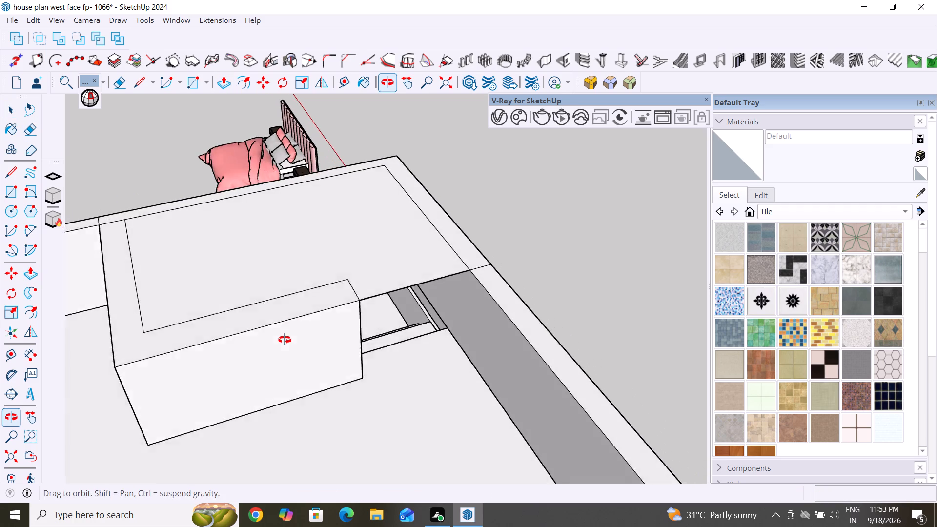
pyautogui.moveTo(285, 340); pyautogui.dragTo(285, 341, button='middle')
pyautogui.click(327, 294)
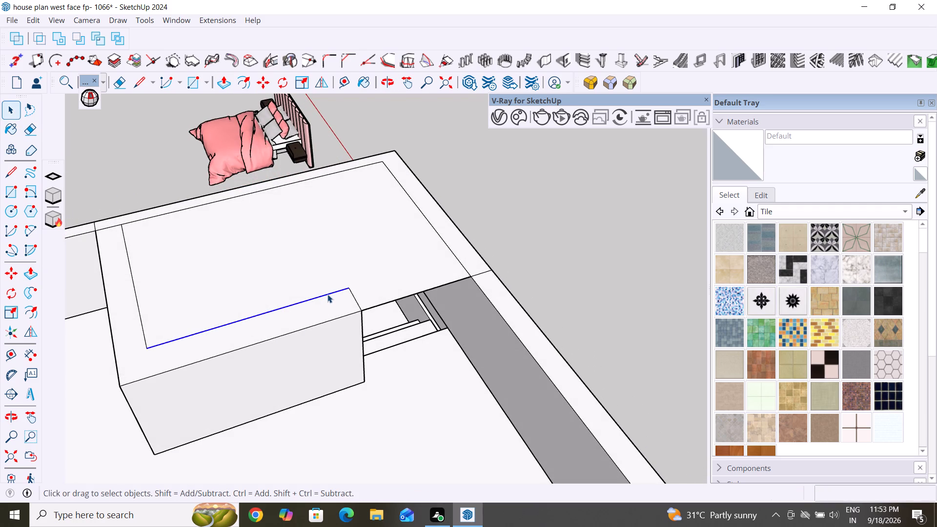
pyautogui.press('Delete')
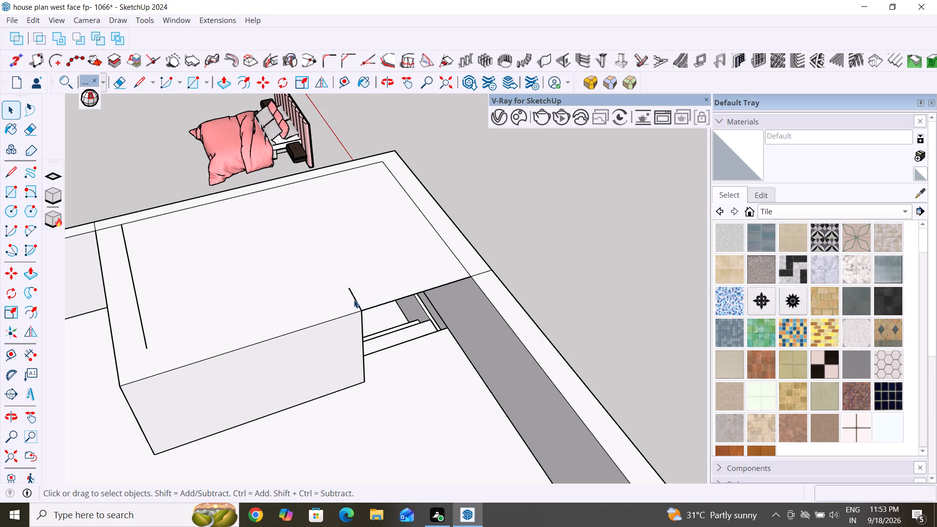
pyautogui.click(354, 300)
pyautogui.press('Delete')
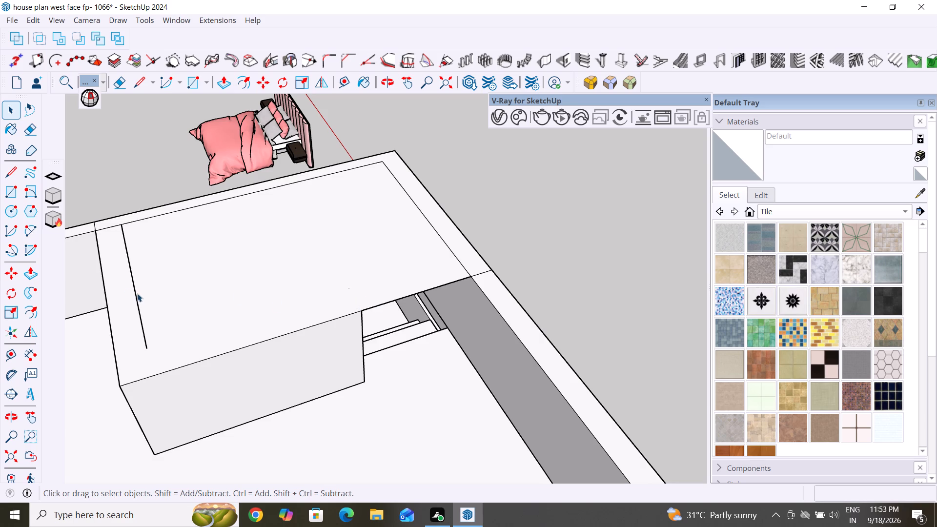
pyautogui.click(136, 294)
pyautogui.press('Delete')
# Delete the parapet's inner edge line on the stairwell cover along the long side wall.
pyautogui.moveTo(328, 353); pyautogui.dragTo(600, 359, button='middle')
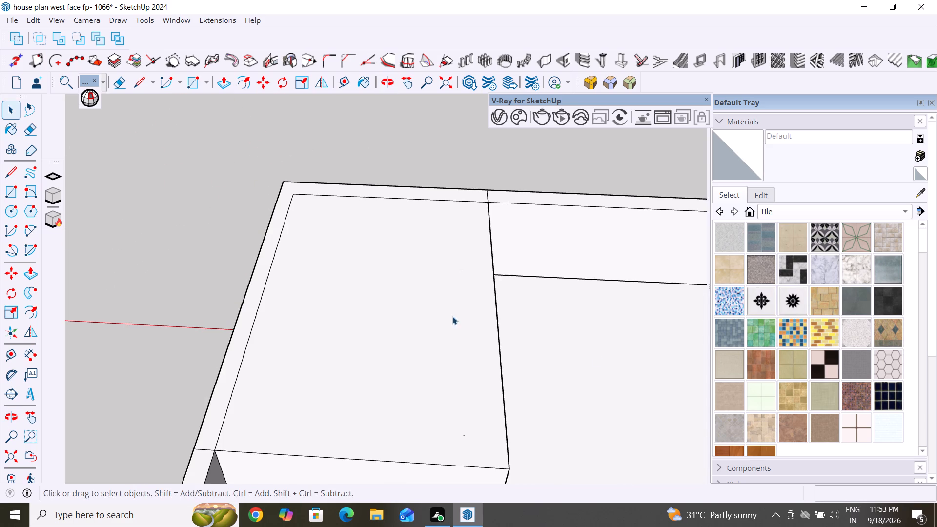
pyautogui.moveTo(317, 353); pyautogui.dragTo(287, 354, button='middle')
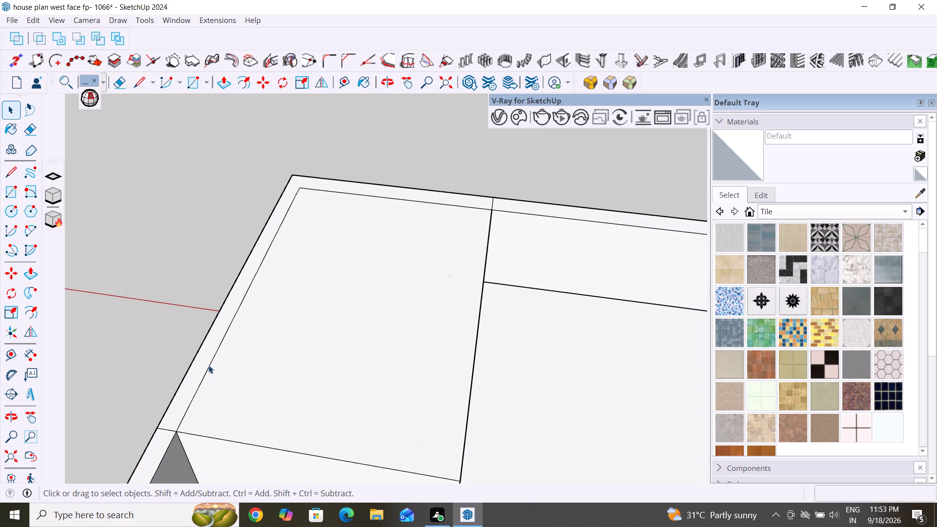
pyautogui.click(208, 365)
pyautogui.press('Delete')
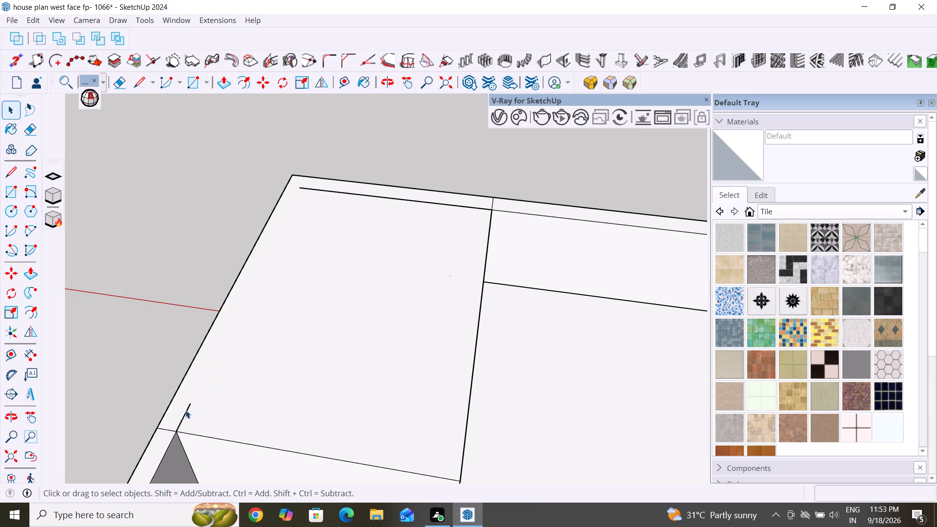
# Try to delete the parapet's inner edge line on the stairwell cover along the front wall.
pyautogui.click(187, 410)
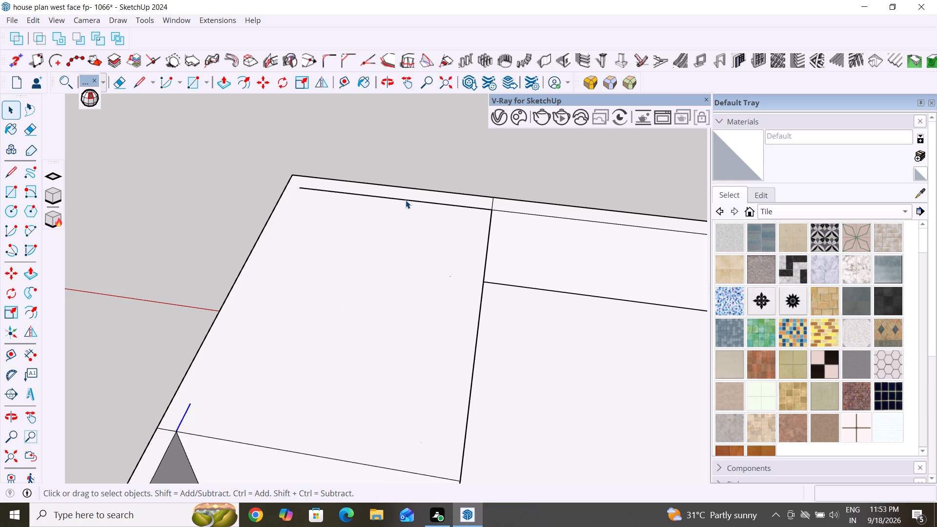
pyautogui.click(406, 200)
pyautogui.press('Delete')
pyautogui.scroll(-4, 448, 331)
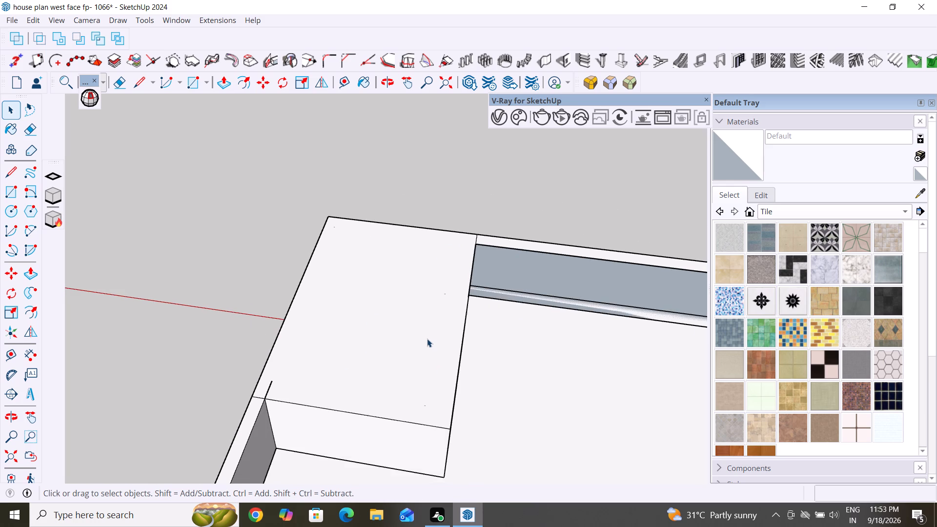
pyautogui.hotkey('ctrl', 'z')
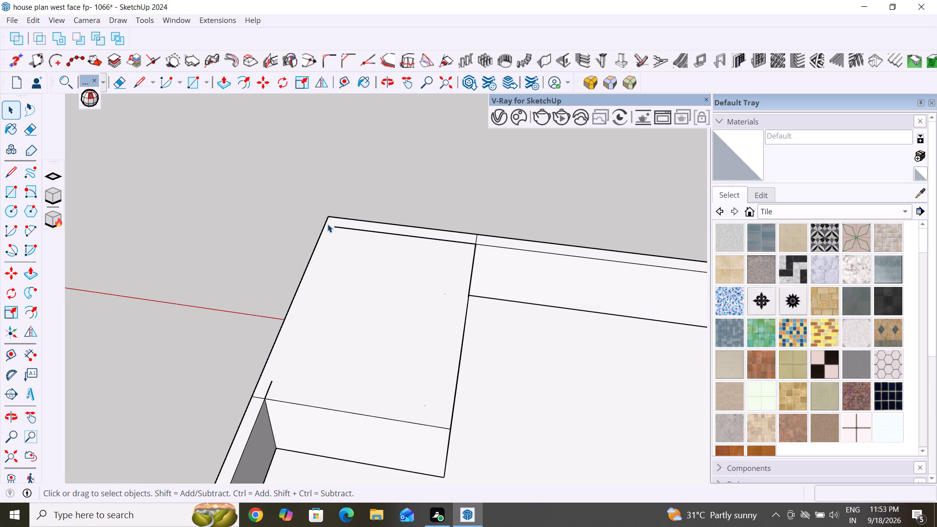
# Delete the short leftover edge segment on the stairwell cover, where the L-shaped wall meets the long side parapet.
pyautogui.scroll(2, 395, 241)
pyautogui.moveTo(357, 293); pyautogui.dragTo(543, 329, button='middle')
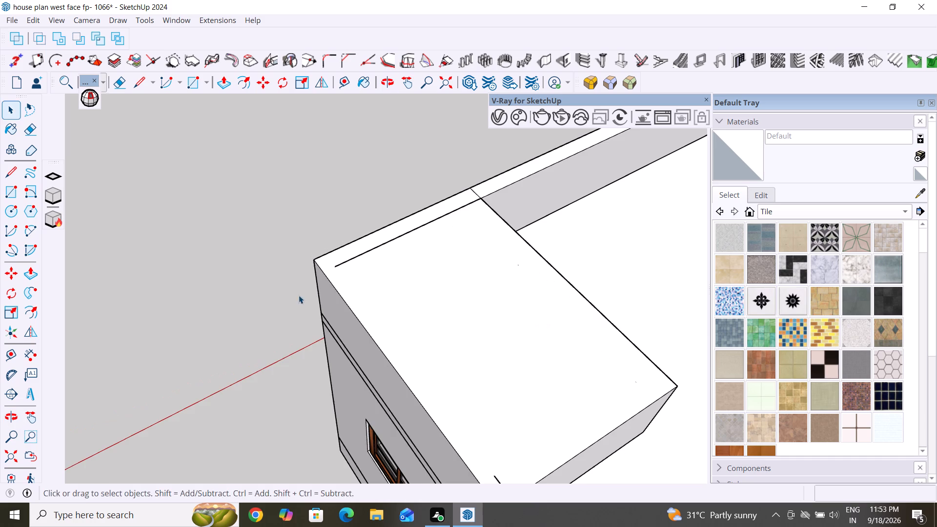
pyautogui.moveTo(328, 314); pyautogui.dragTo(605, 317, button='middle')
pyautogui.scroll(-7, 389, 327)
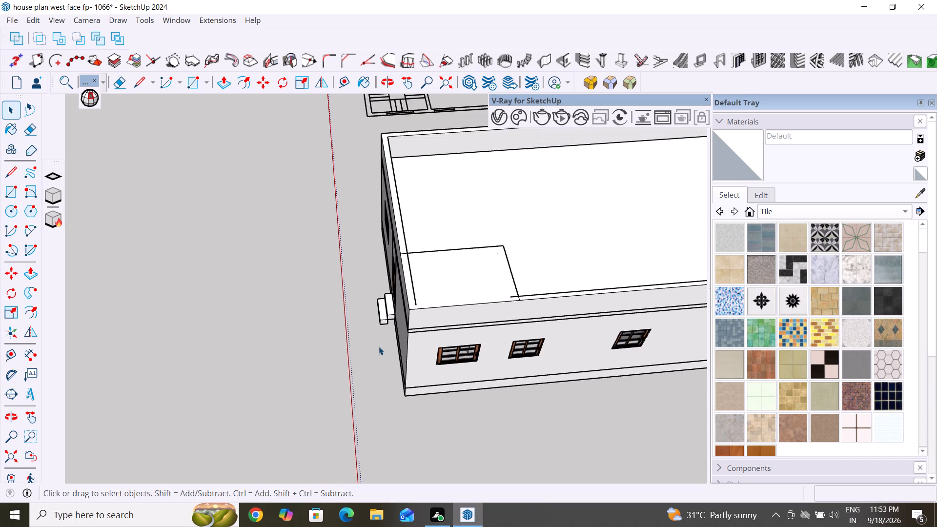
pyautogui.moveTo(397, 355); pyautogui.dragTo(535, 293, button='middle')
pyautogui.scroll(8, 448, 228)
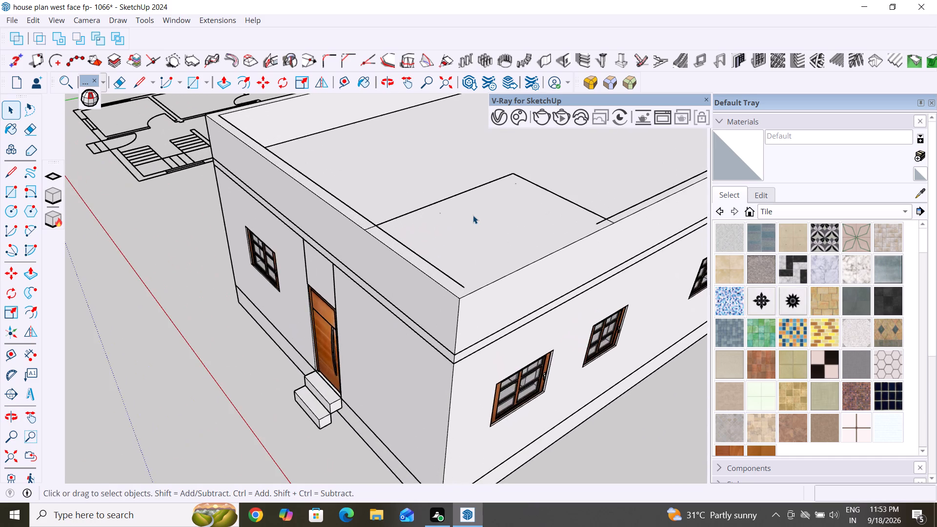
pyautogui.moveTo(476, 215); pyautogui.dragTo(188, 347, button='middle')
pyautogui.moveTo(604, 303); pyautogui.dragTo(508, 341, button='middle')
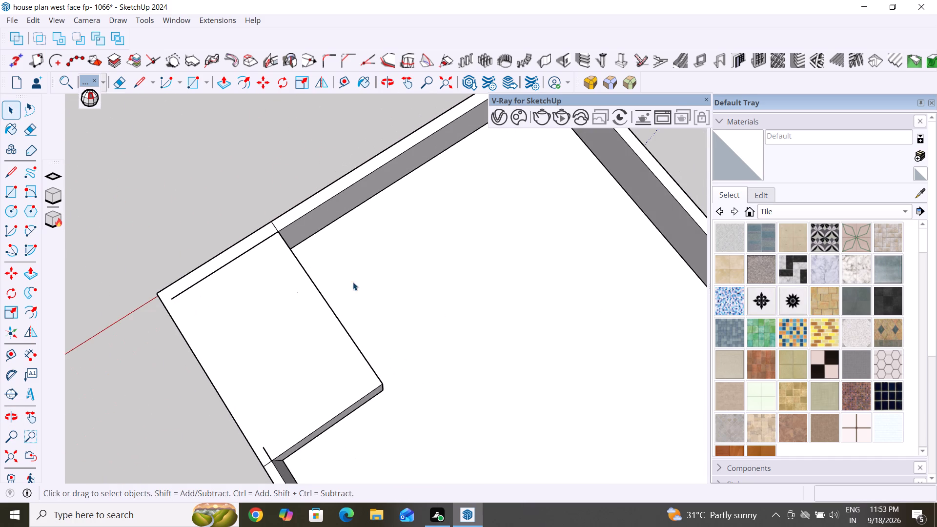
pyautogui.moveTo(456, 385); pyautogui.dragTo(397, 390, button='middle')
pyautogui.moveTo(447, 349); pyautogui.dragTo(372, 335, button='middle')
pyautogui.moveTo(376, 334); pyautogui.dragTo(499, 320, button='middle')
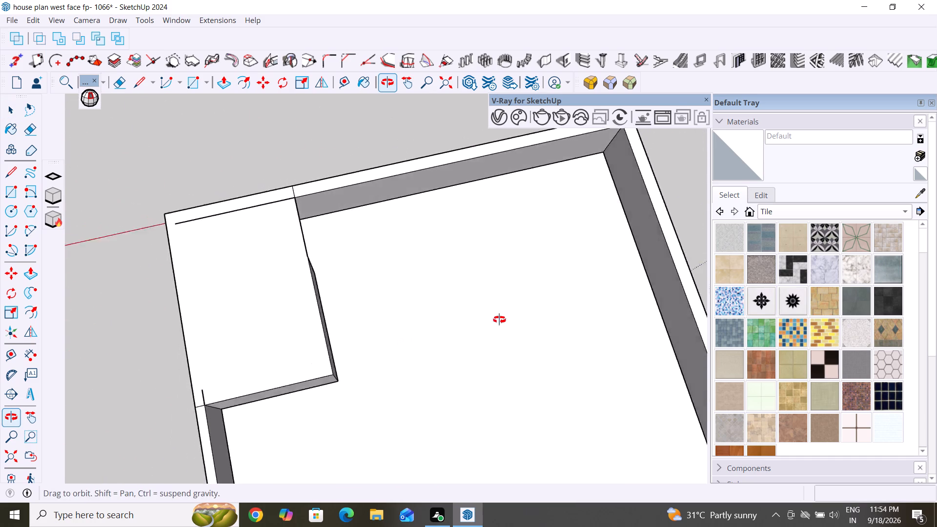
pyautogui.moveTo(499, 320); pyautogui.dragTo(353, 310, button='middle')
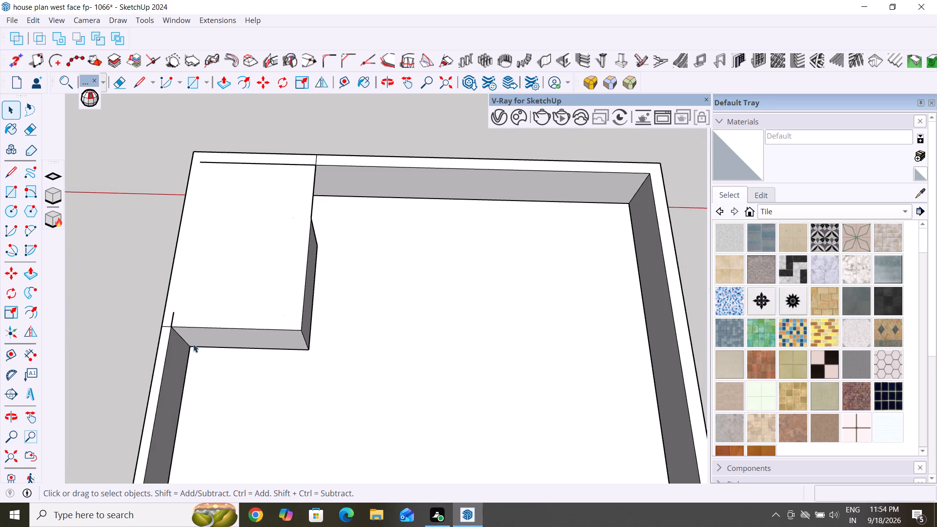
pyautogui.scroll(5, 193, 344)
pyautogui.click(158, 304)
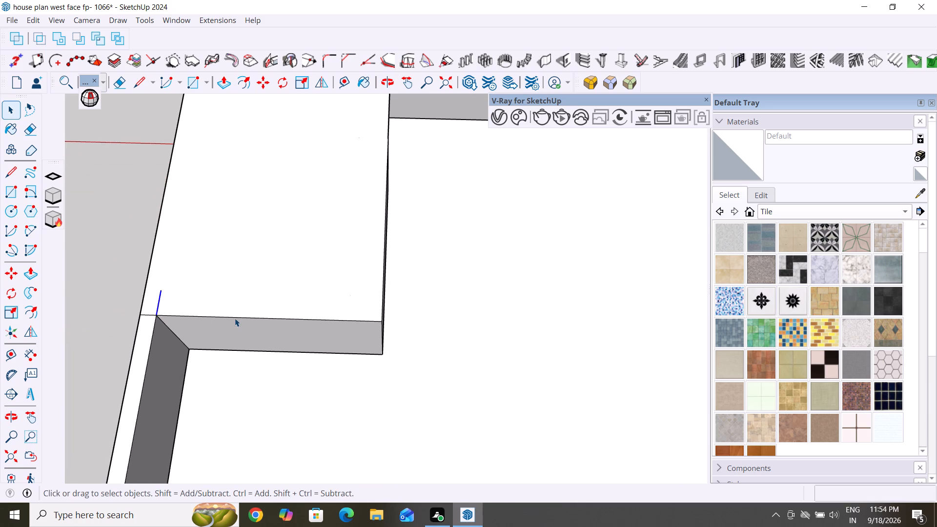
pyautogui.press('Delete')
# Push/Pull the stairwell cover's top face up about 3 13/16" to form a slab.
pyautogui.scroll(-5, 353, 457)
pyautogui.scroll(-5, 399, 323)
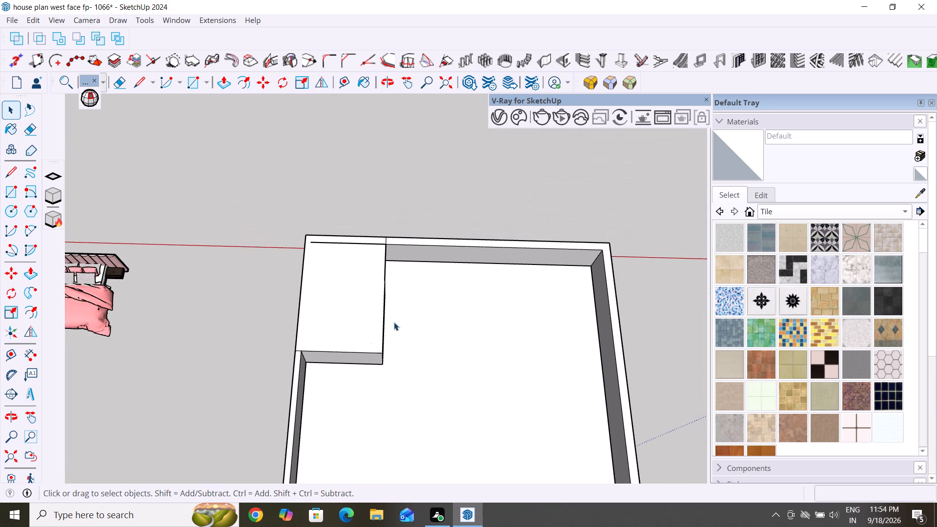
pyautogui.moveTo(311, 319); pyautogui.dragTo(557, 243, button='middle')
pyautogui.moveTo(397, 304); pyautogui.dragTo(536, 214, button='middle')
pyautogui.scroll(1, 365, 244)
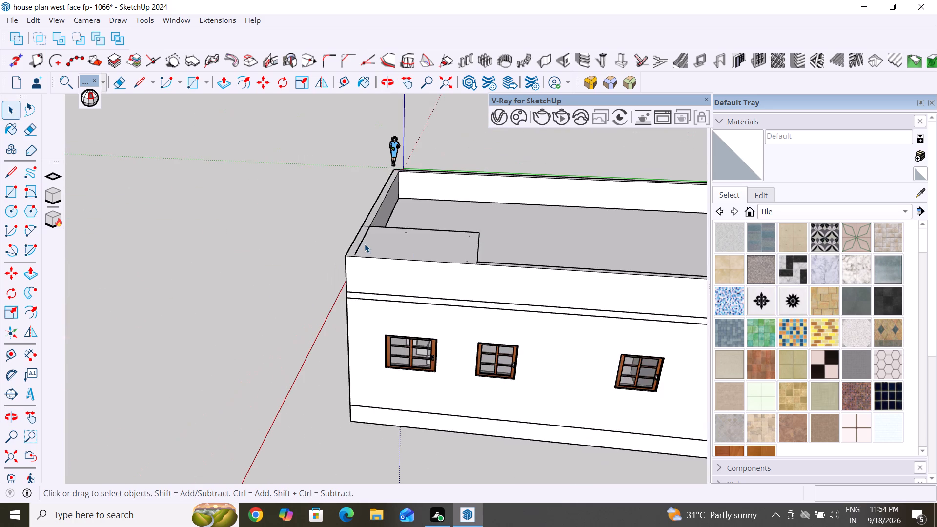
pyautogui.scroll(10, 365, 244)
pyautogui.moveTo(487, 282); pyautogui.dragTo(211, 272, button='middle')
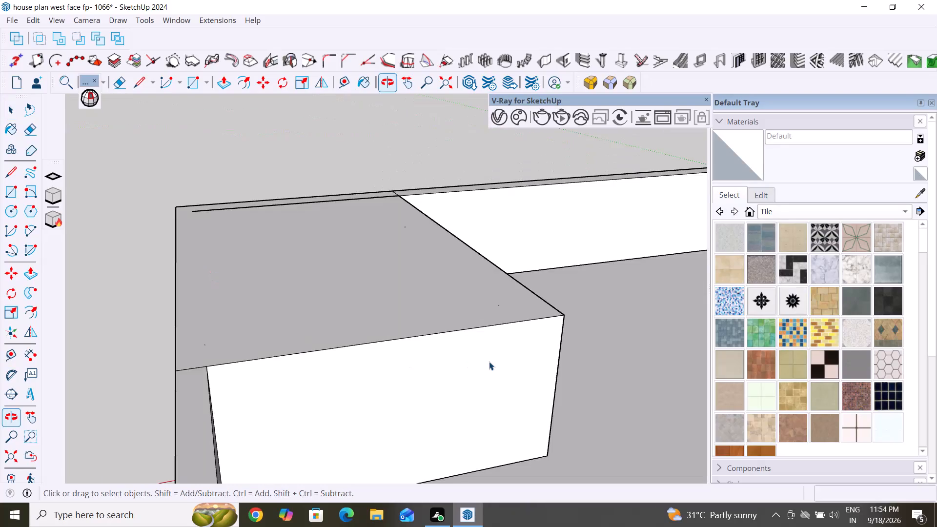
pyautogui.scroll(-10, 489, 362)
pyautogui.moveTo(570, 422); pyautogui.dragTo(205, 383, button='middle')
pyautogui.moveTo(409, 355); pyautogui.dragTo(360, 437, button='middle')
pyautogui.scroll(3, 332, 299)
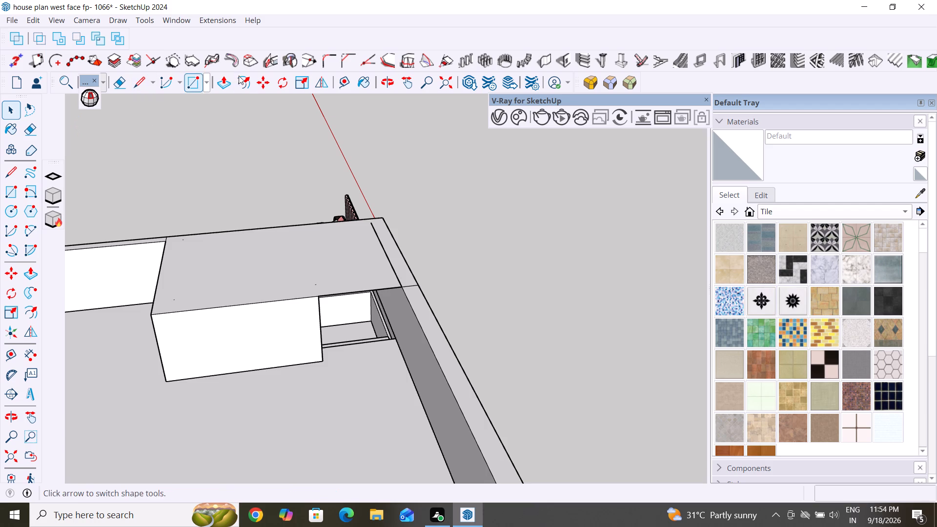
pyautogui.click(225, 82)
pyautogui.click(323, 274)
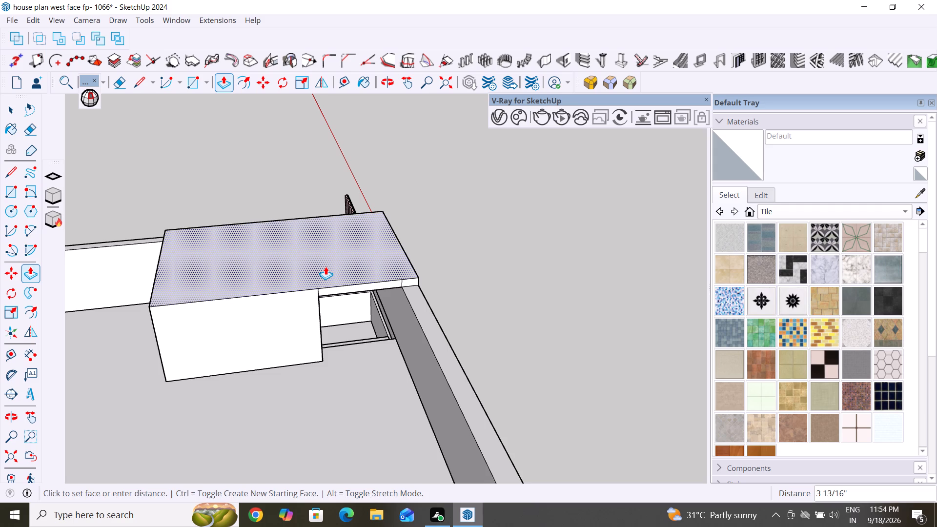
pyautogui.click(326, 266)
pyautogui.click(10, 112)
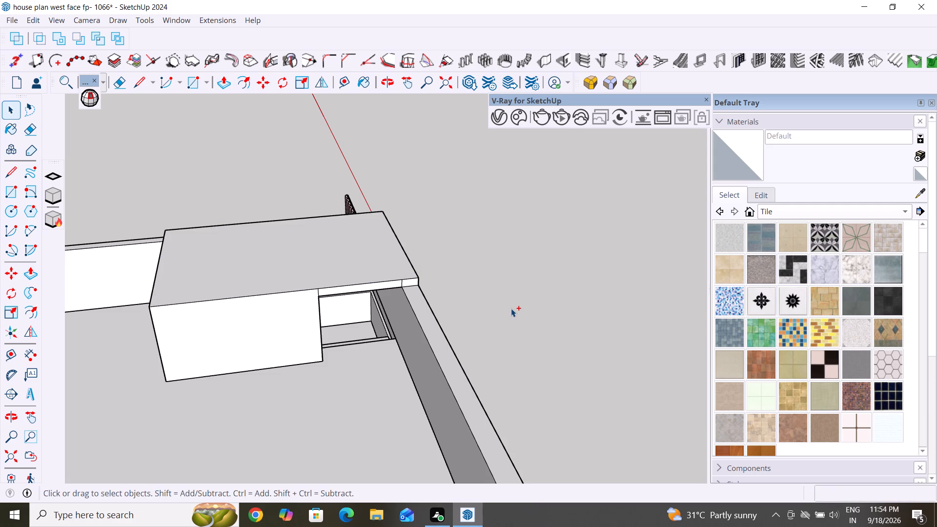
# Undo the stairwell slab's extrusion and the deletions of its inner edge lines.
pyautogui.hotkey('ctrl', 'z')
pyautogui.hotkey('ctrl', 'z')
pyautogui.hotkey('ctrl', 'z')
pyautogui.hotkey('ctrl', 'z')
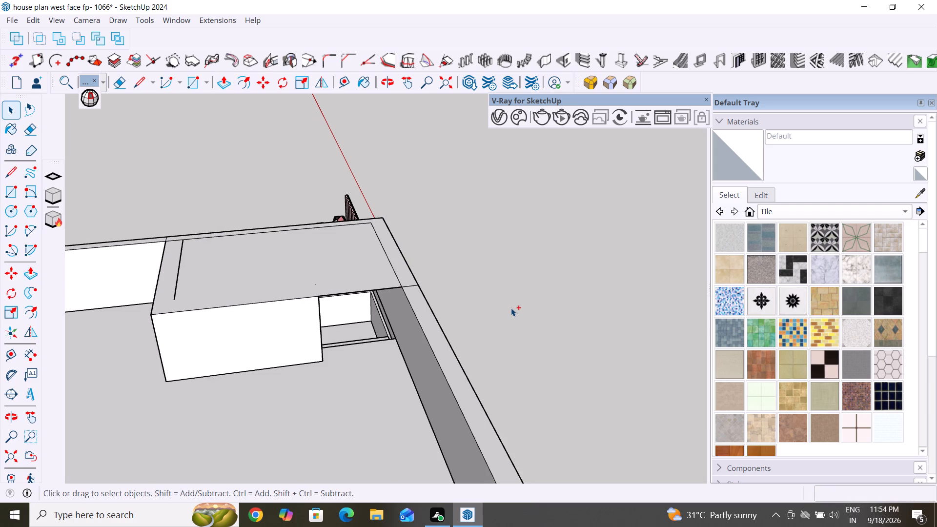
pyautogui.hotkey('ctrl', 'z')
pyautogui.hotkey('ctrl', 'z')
# Undo the main roof face's deletion and the rectangle drawn over the stairwell.
pyautogui.hotkey('ctrl', 'z')
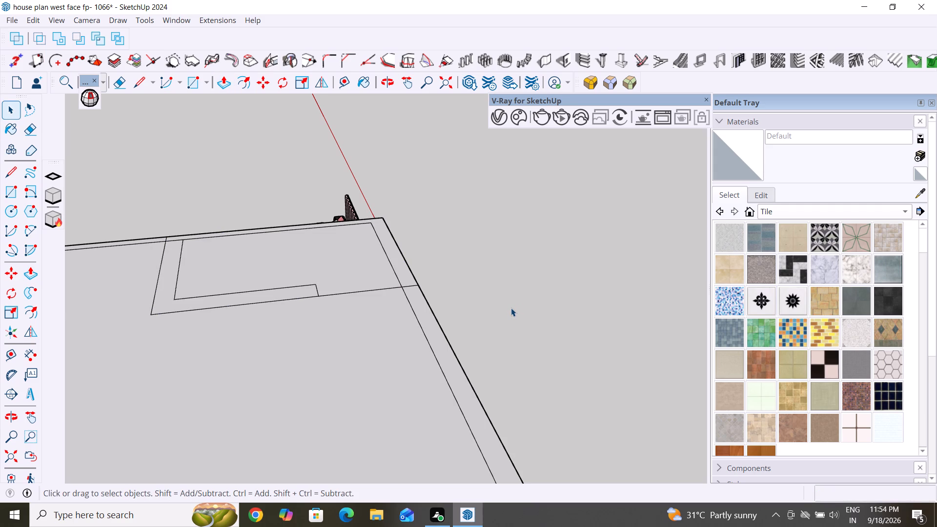
pyautogui.hotkey('ctrl', 'z')
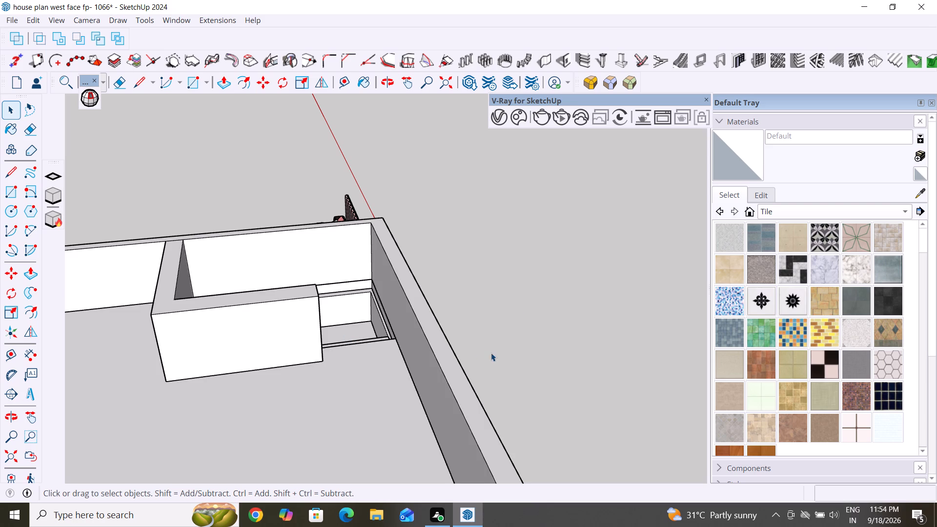
# Erase the short edge where the L-shaped stairwell wall's top meets the long side parapet's top.
pyautogui.scroll(-3, 518, 316)
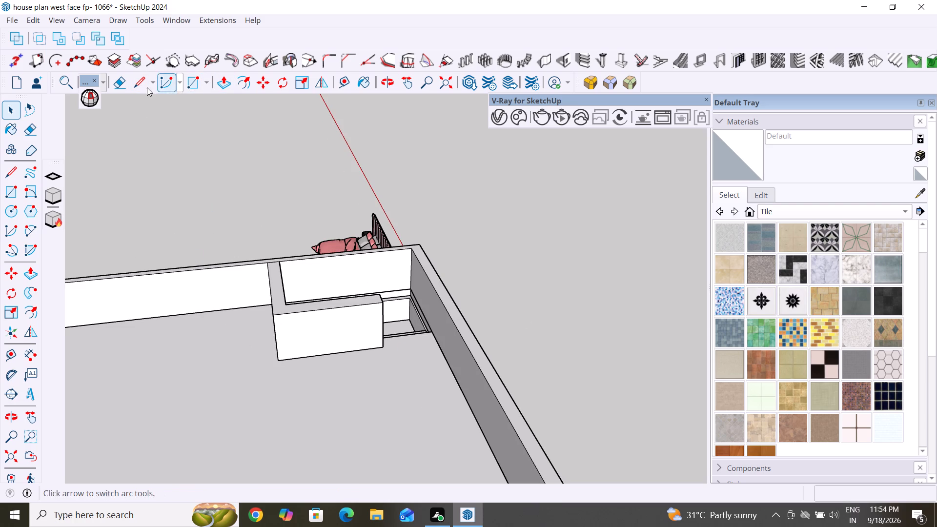
pyautogui.click(120, 85)
pyautogui.moveTo(292, 228); pyautogui.dragTo(291, 277, button='middle')
pyautogui.scroll(3, 282, 271)
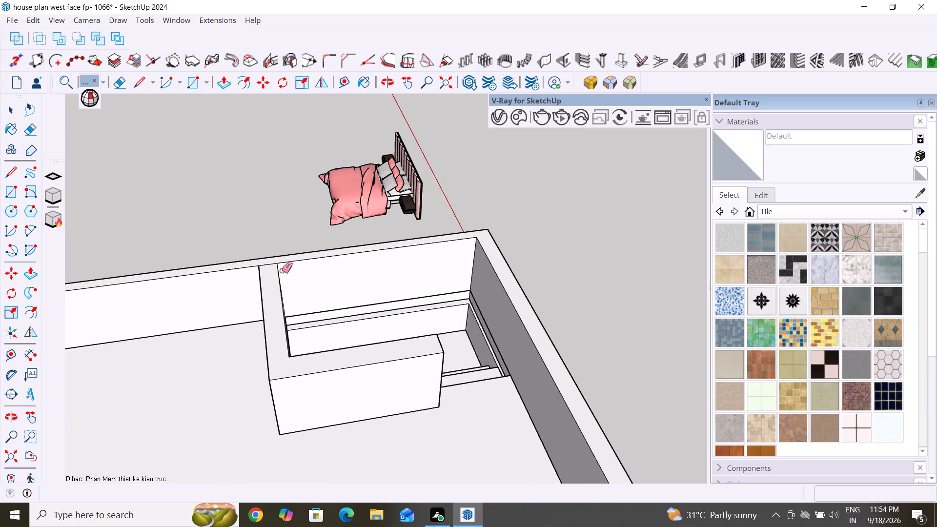
pyautogui.scroll(2, 282, 270)
pyautogui.moveTo(272, 267); pyautogui.dragTo(268, 259)
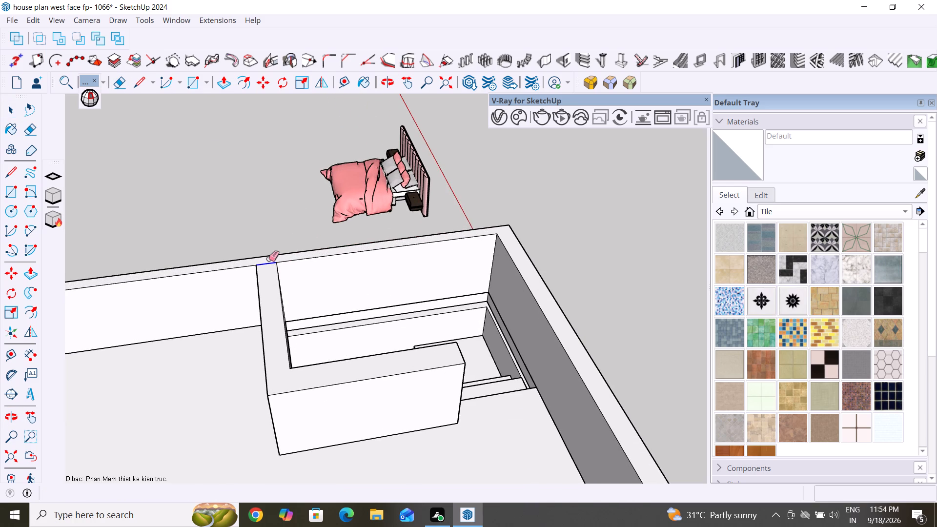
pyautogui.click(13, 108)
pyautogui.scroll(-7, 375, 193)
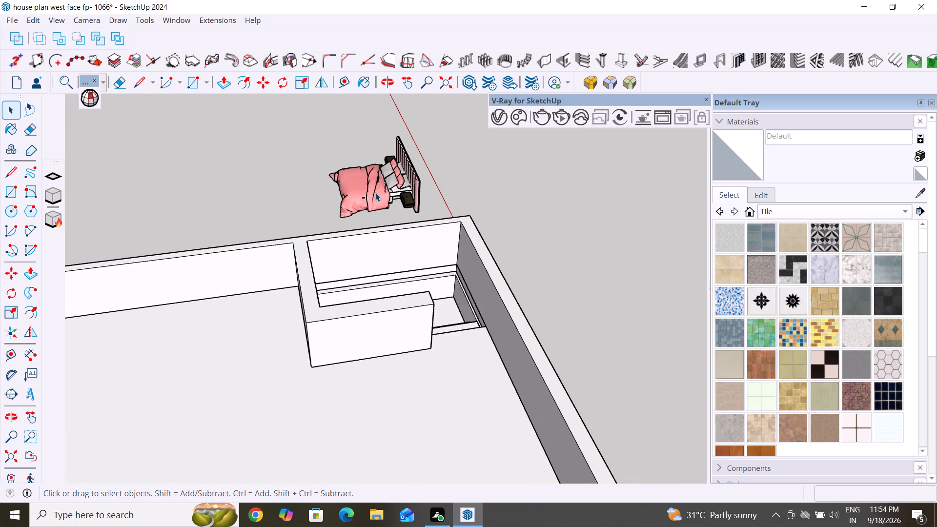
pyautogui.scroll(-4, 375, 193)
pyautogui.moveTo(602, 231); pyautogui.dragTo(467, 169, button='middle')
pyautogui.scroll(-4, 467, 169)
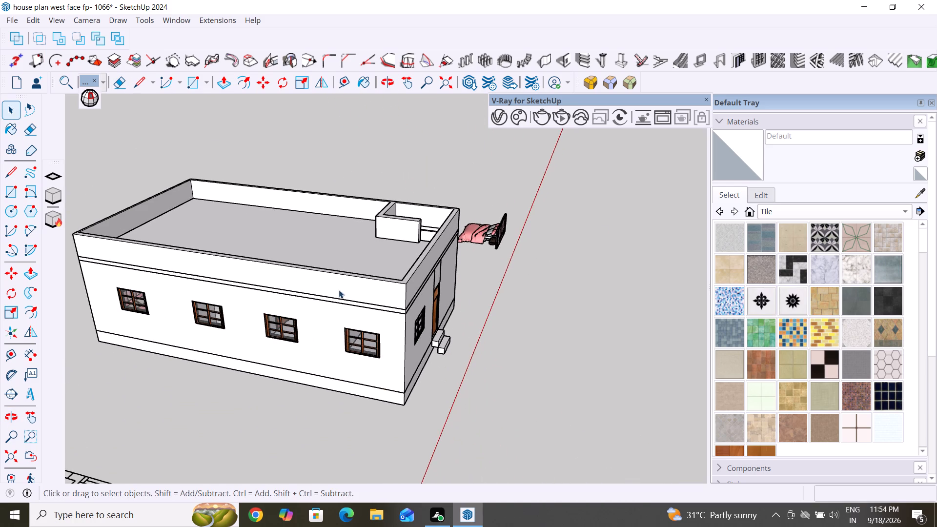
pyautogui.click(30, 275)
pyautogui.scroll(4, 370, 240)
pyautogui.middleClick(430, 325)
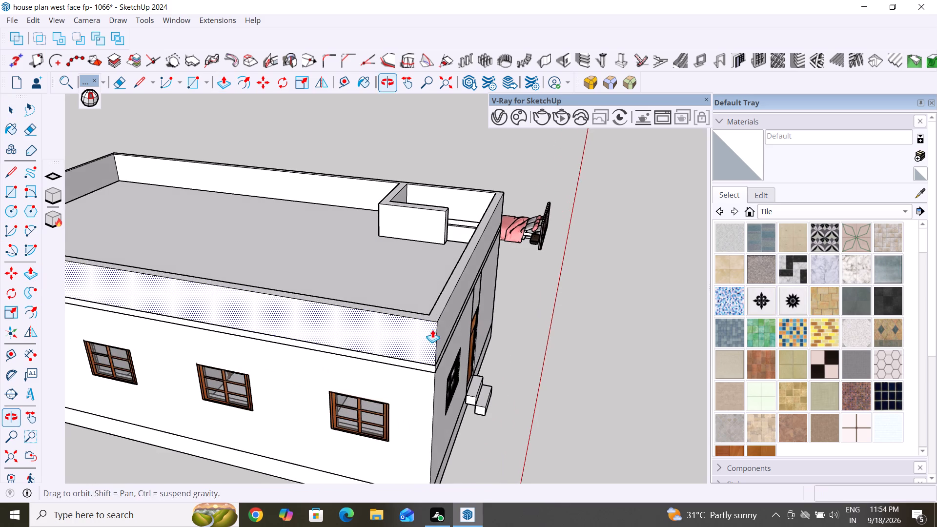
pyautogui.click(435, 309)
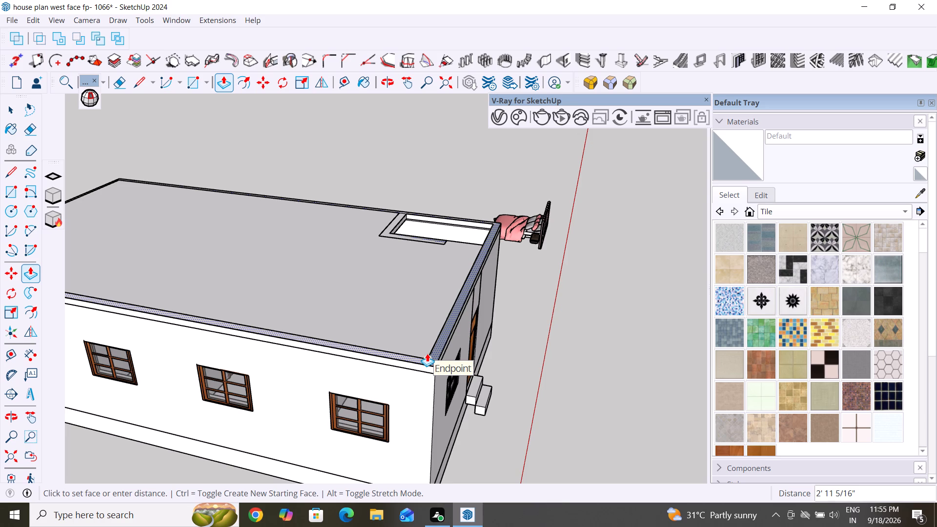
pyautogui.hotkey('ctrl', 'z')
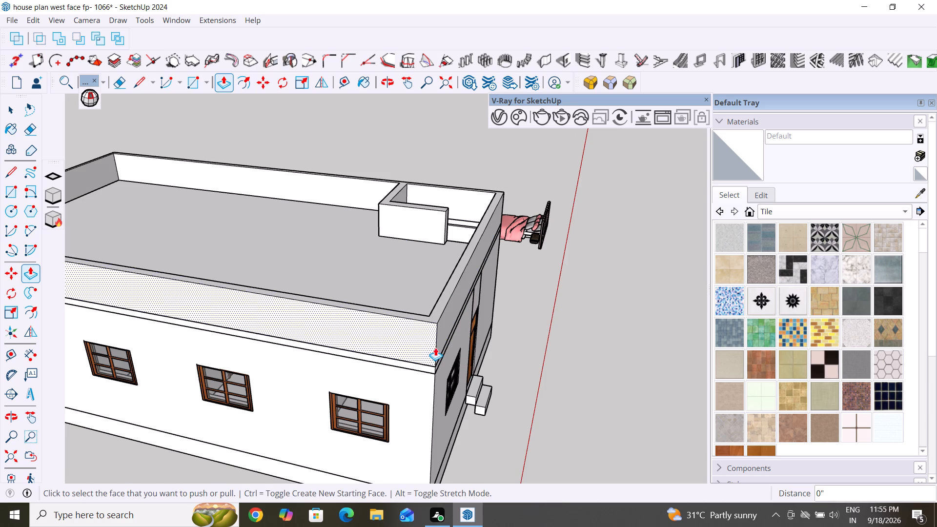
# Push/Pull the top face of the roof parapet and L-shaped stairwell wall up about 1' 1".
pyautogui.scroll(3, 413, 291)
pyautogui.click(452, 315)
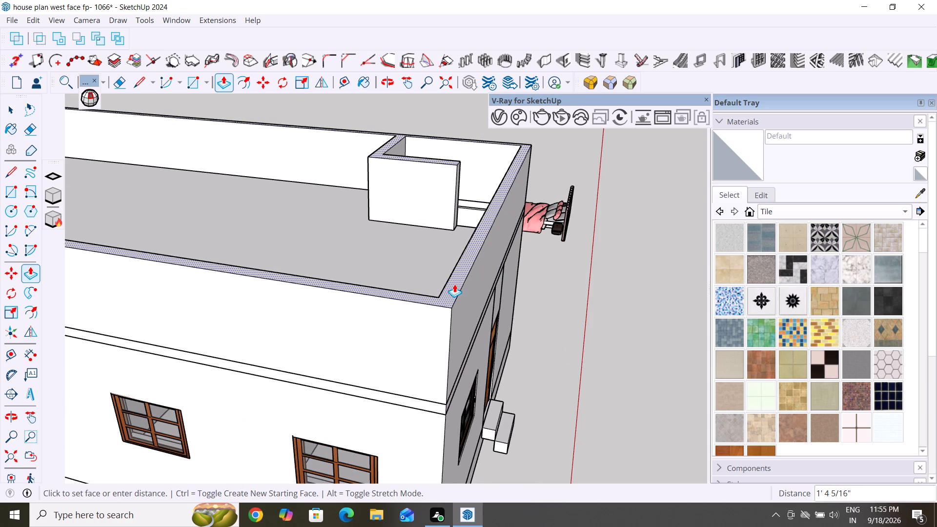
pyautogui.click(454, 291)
# Measure the parapet's height at the front corner beside the stairwell with the Dimension tool, leaving no dimension placed.
pyautogui.scroll(-9, 547, 317)
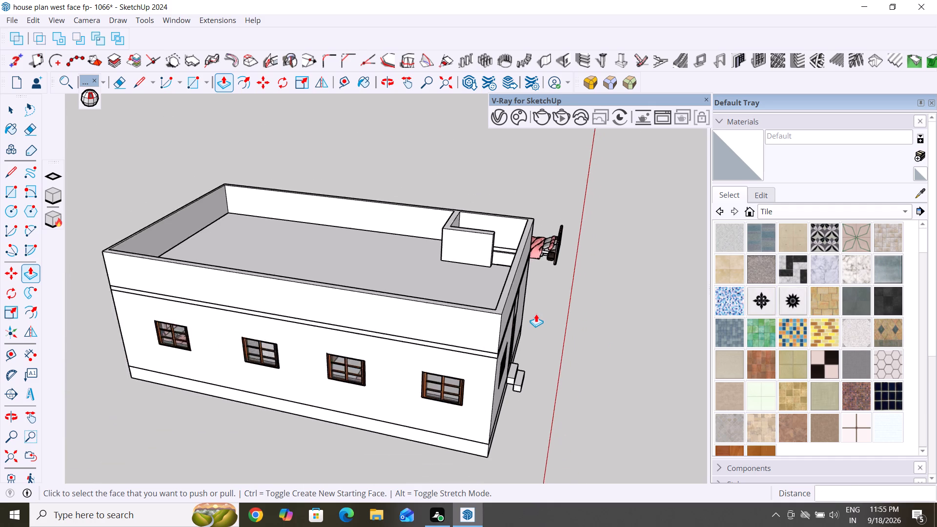
pyautogui.scroll(-1, 536, 314)
pyautogui.moveTo(593, 340); pyautogui.dragTo(348, 309, button='middle')
pyautogui.moveTo(493, 341); pyautogui.dragTo(438, 246, button='middle')
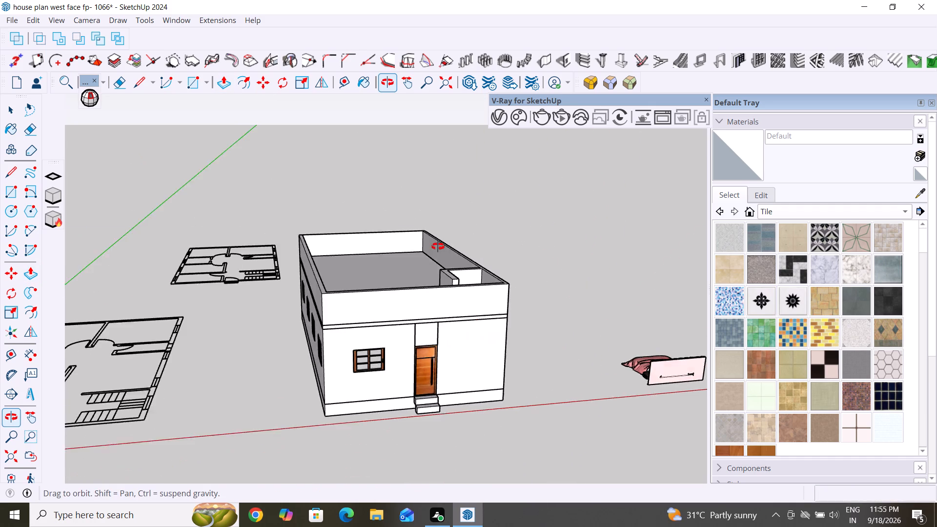
pyautogui.moveTo(438, 246); pyautogui.dragTo(447, 247, button='middle')
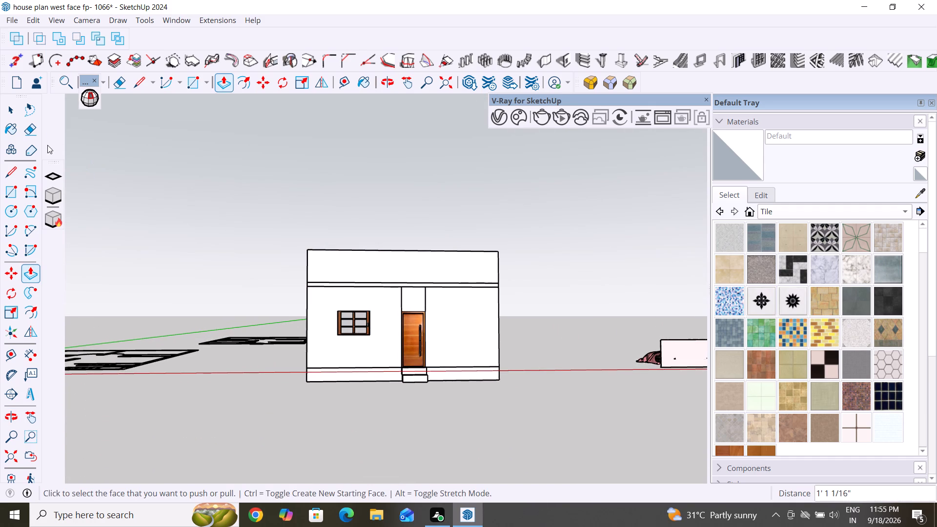
pyautogui.click(15, 111)
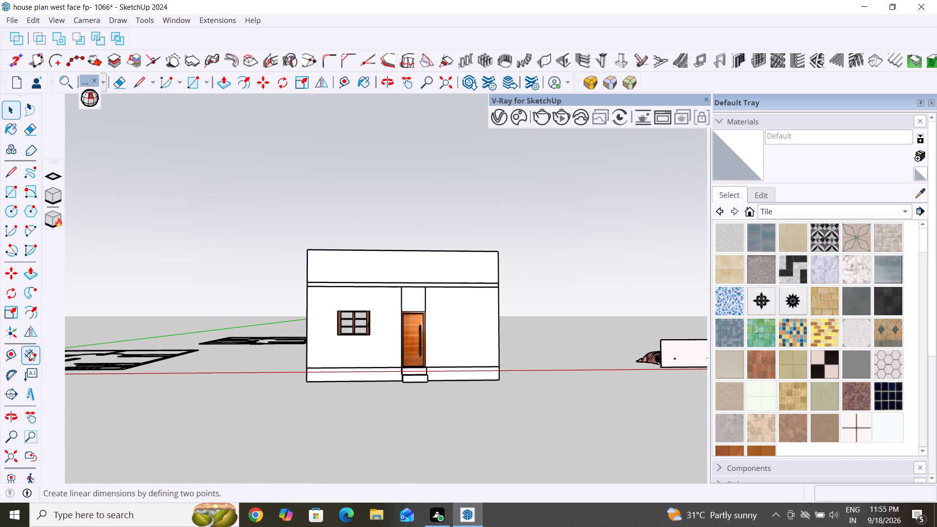
pyautogui.click(35, 358)
pyautogui.moveTo(492, 385); pyautogui.dragTo(590, 446, button='middle')
pyautogui.scroll(4, 526, 295)
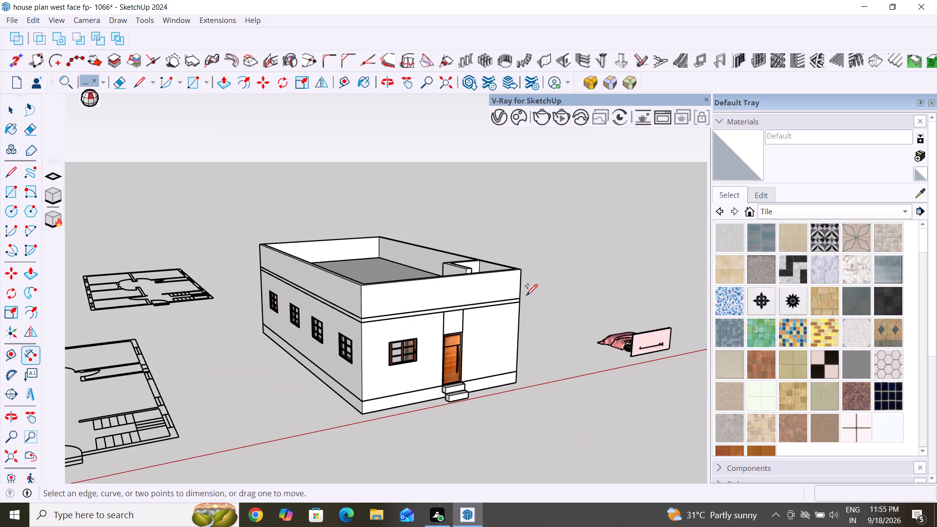
pyautogui.click(515, 298)
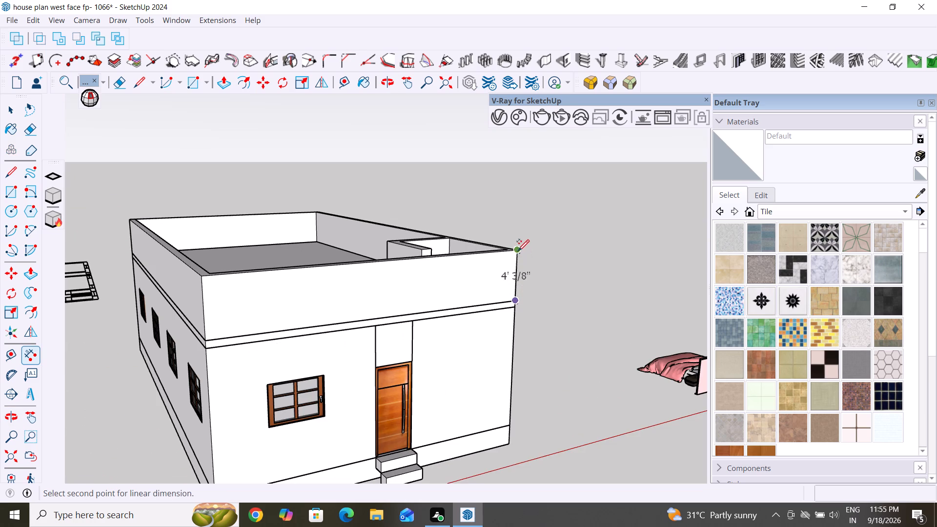
pyautogui.click(517, 250)
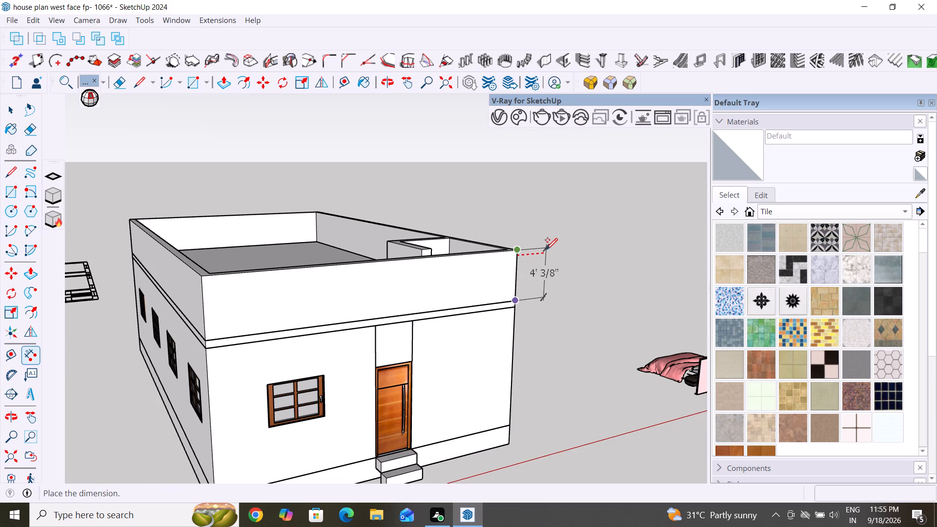
pyautogui.hotkey('ctrl', 'z')
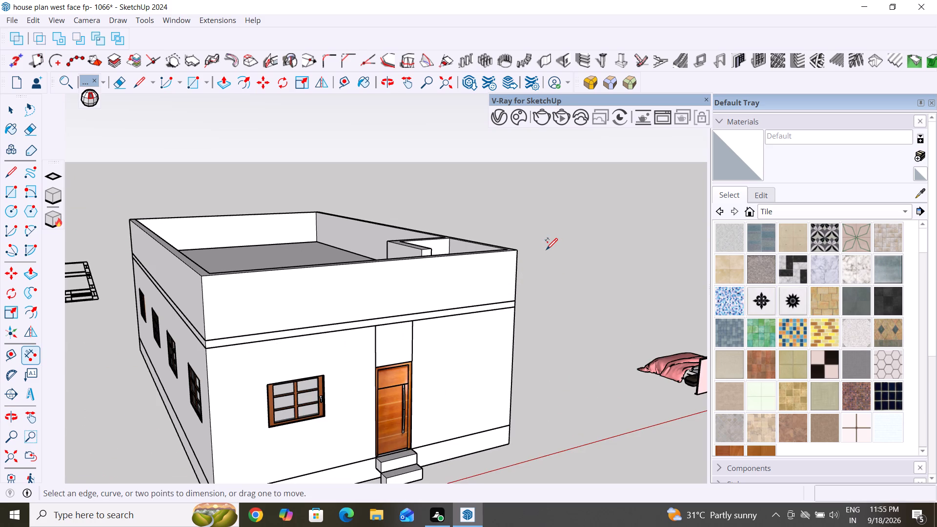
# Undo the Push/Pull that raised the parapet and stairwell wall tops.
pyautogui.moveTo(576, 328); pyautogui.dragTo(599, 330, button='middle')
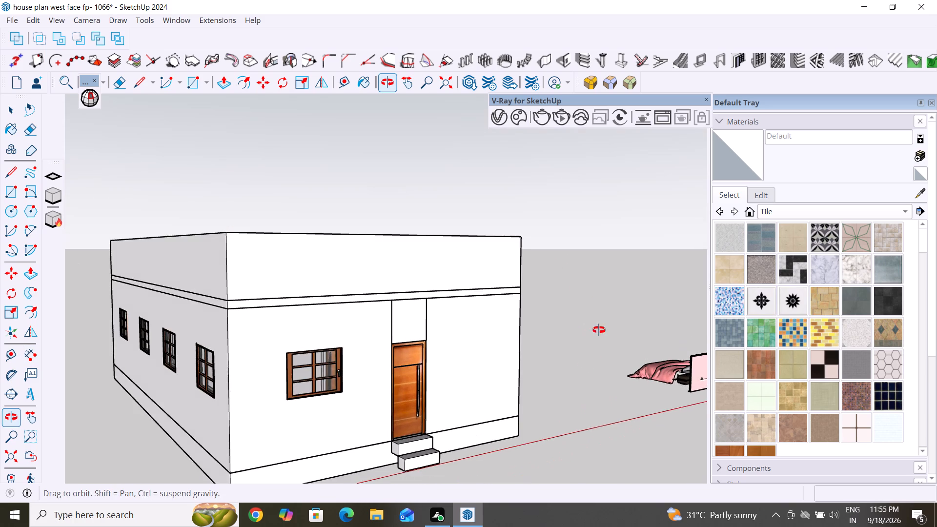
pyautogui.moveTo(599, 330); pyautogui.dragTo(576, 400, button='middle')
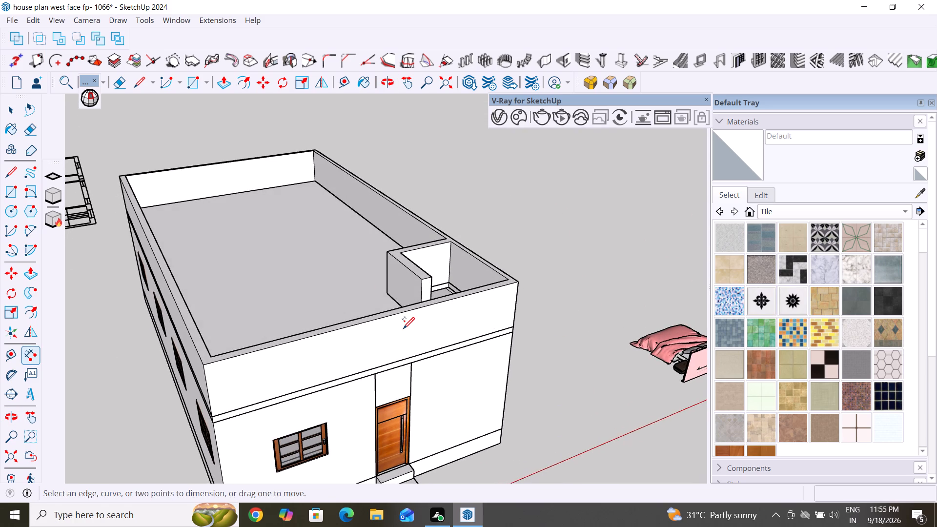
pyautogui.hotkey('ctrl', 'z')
# Draw a rectangle about 6' 4 1/2" by 9' 6 7/8" over the stairwell, from the L-shaped wall's outer corner to the parapet's outer corner.
pyautogui.scroll(3, 426, 294)
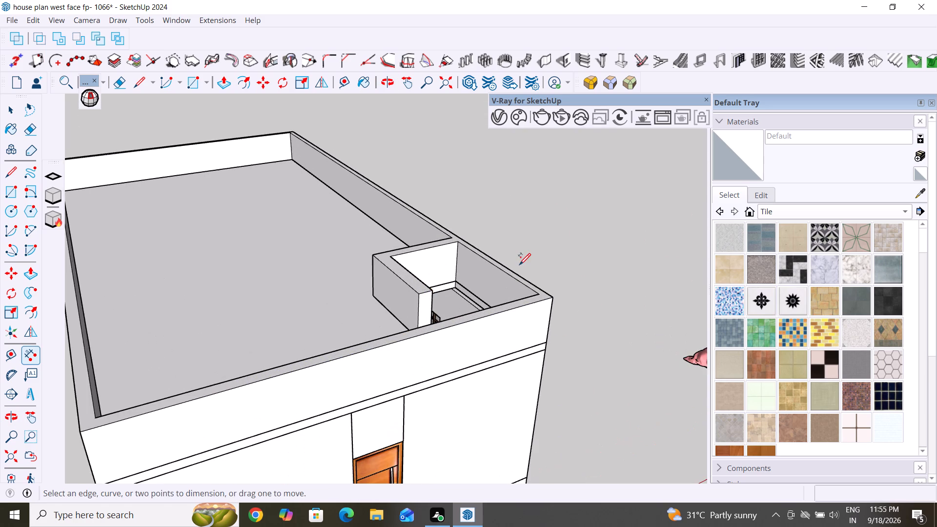
pyautogui.moveTo(520, 264); pyautogui.dragTo(544, 328, button='middle')
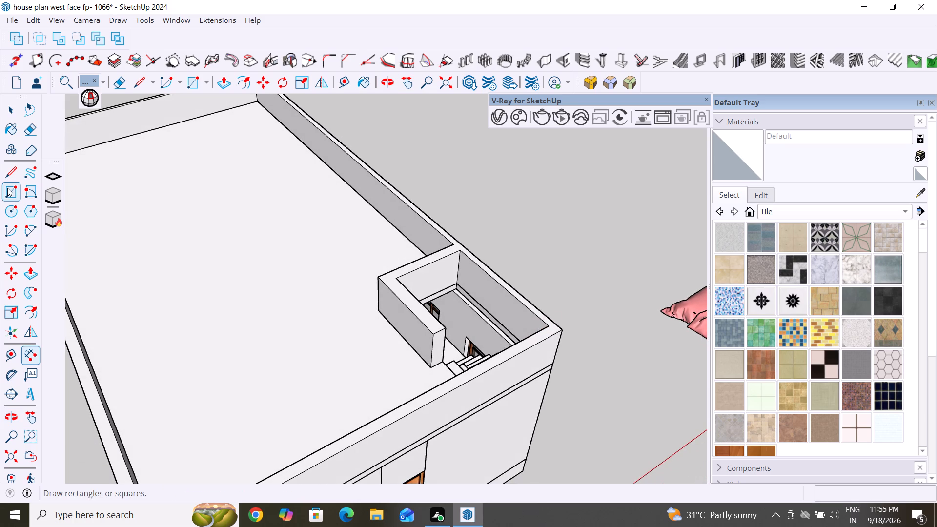
pyautogui.click(13, 196)
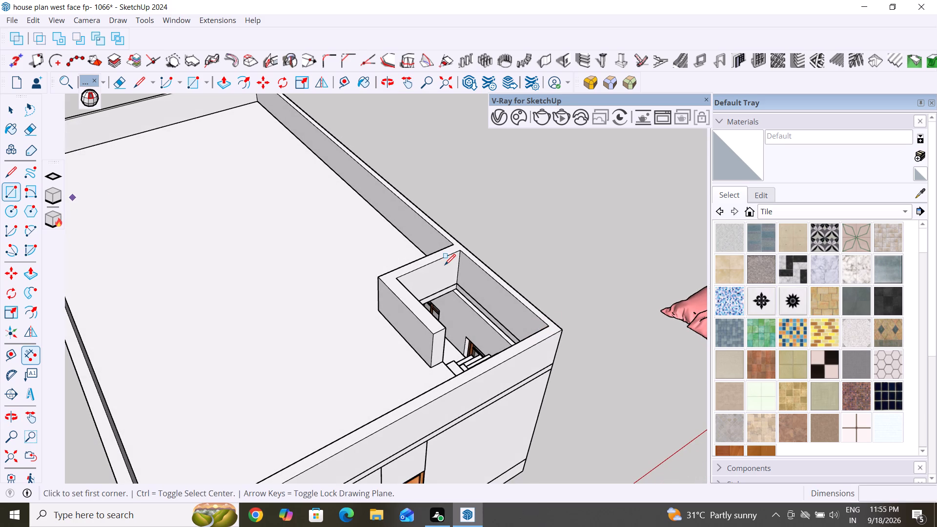
pyautogui.click(380, 277)
pyautogui.click(562, 332)
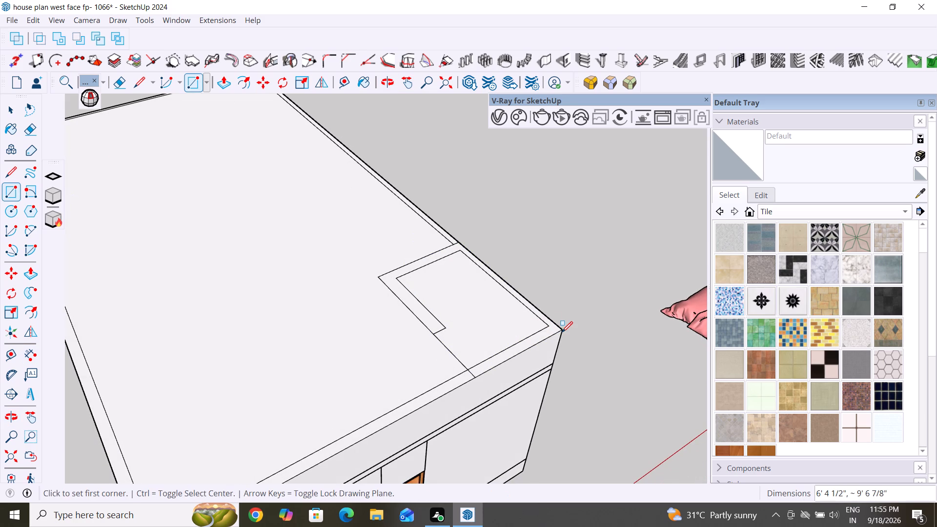
# Delete the large face spanning the main roof area at parapet-top level, keeping the stairwell cover.
pyautogui.click(15, 169)
pyautogui.click(14, 104)
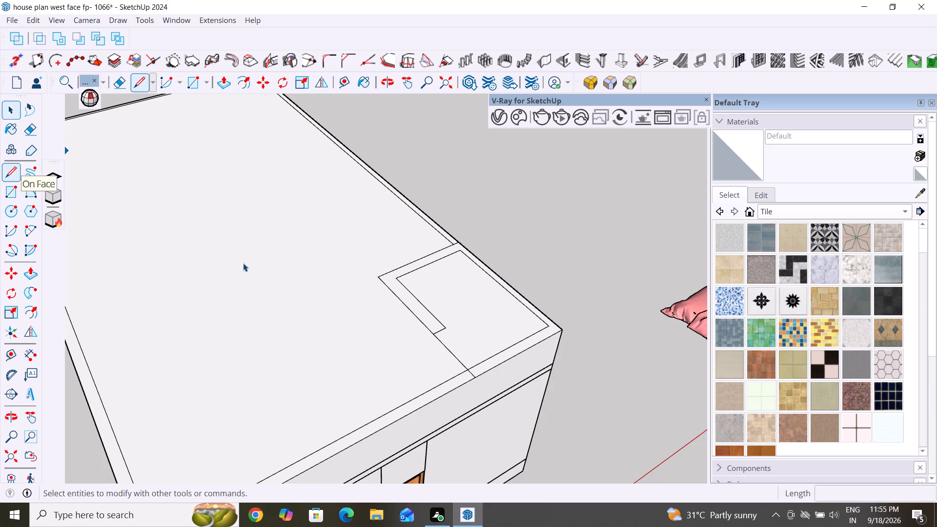
pyautogui.click(243, 263)
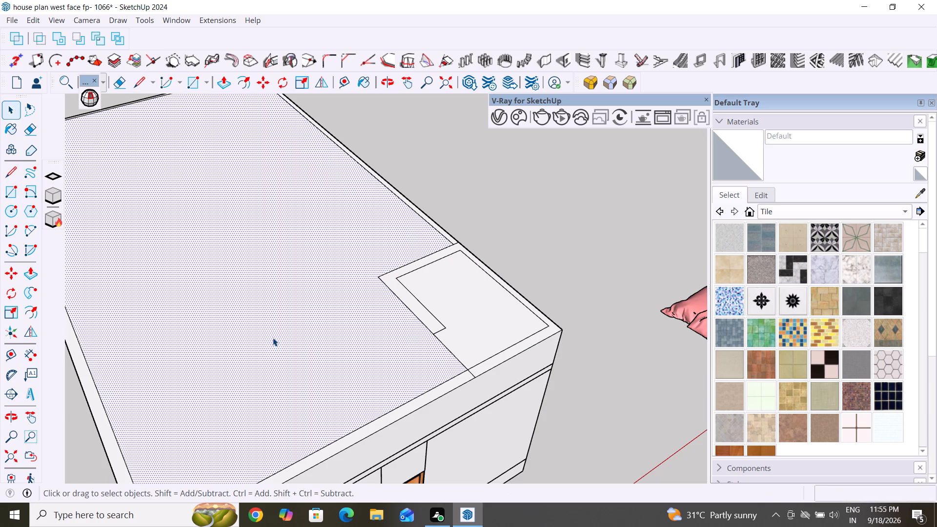
pyautogui.press('Delete')
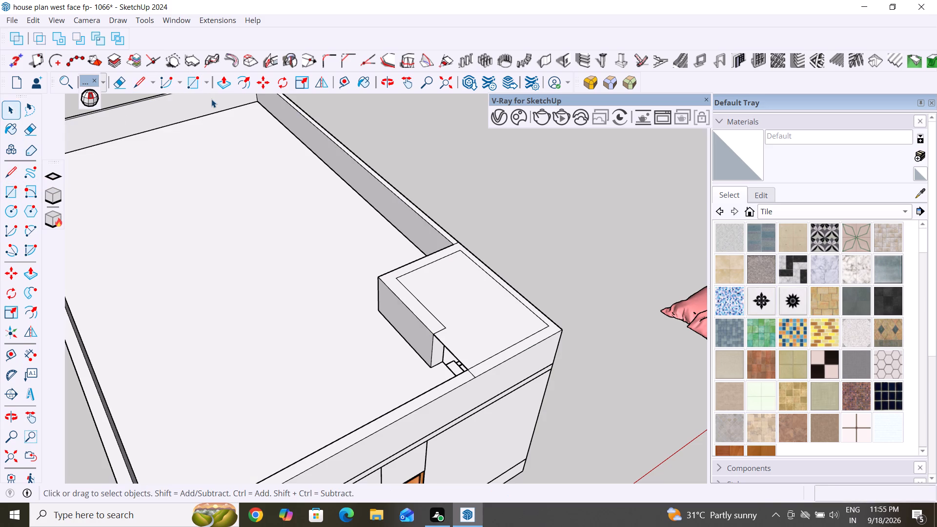
# Erase the inner wall outline edges from the stairwell cover's top face, keeping its outer boundary edges.
pyautogui.click(114, 82)
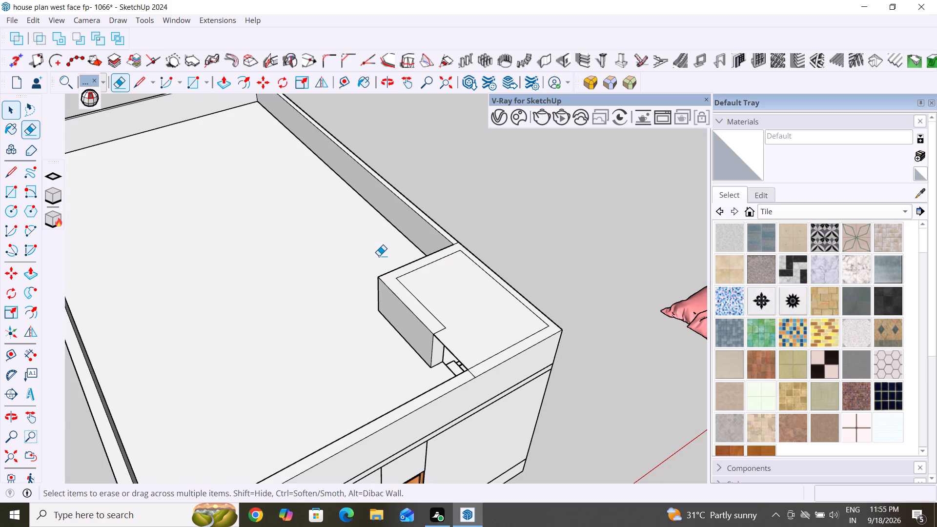
pyautogui.moveTo(421, 263); pyautogui.dragTo(413, 296)
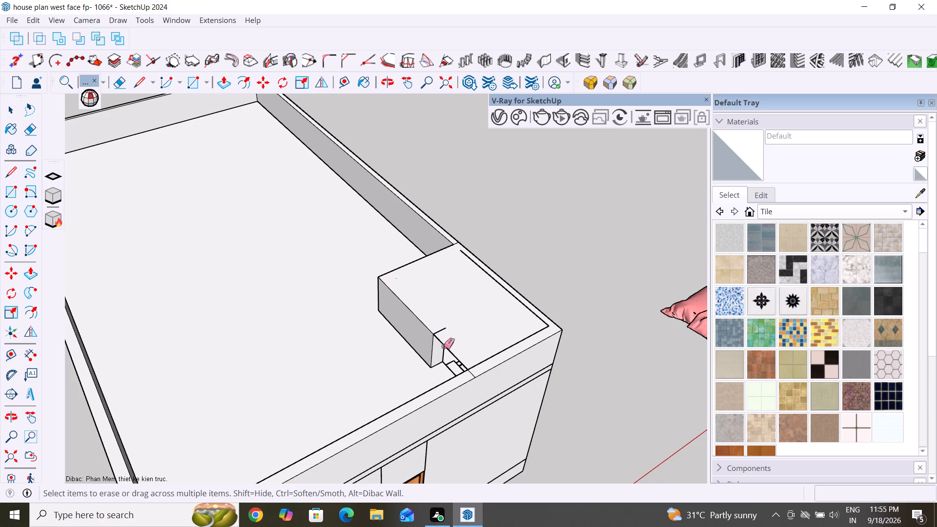
pyautogui.moveTo(451, 336); pyautogui.dragTo(439, 320)
pyautogui.moveTo(485, 265); pyautogui.dragTo(491, 289)
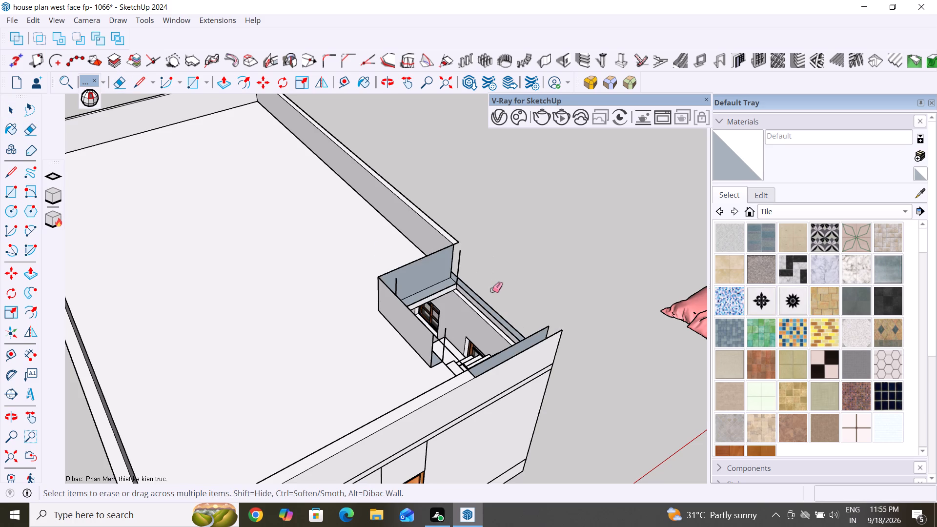
pyautogui.hotkey('ctrl', 'z')
pyautogui.scroll(10, 488, 263)
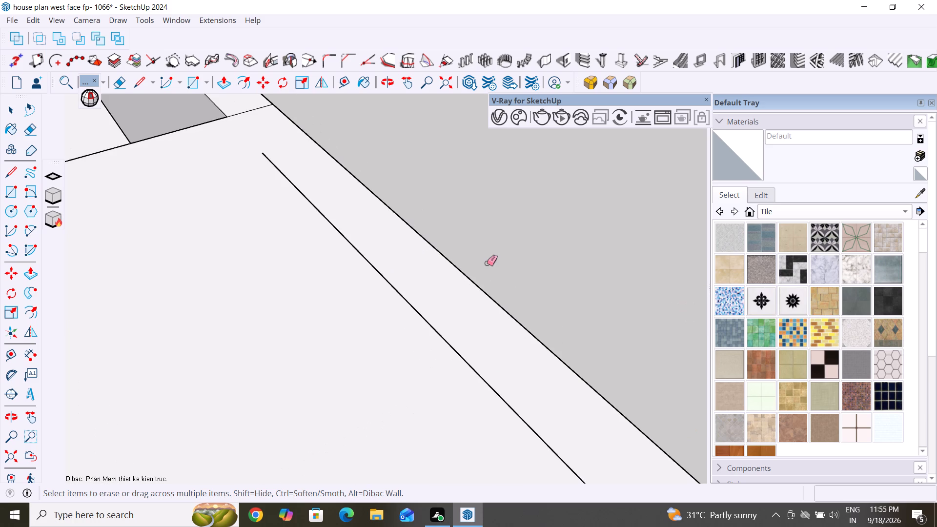
pyautogui.moveTo(448, 285); pyautogui.dragTo(428, 356)
pyautogui.scroll(-5, 480, 277)
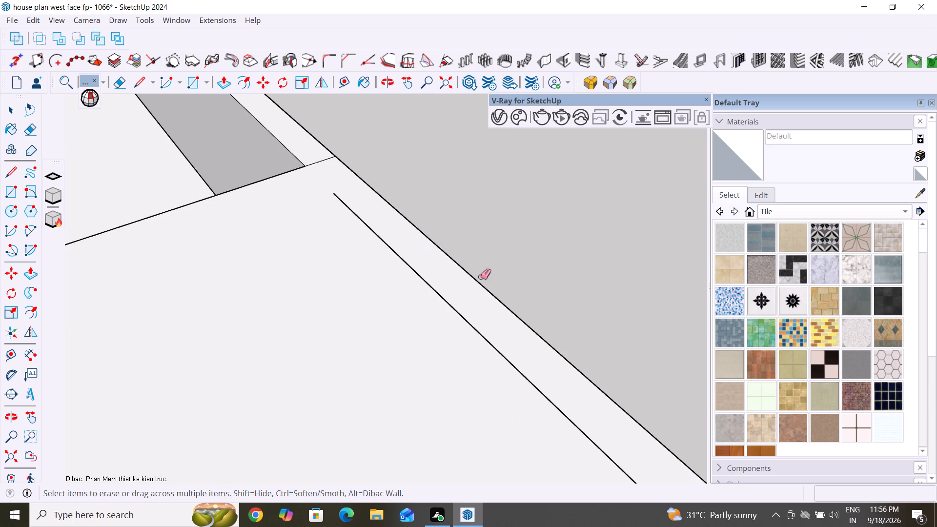
pyautogui.click(484, 307)
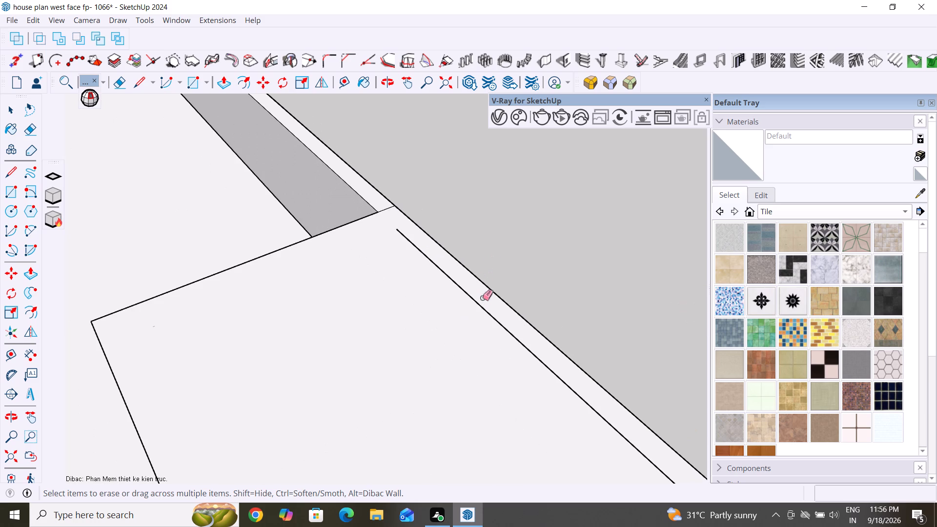
pyautogui.scroll(-11, 476, 293)
pyautogui.click(501, 427)
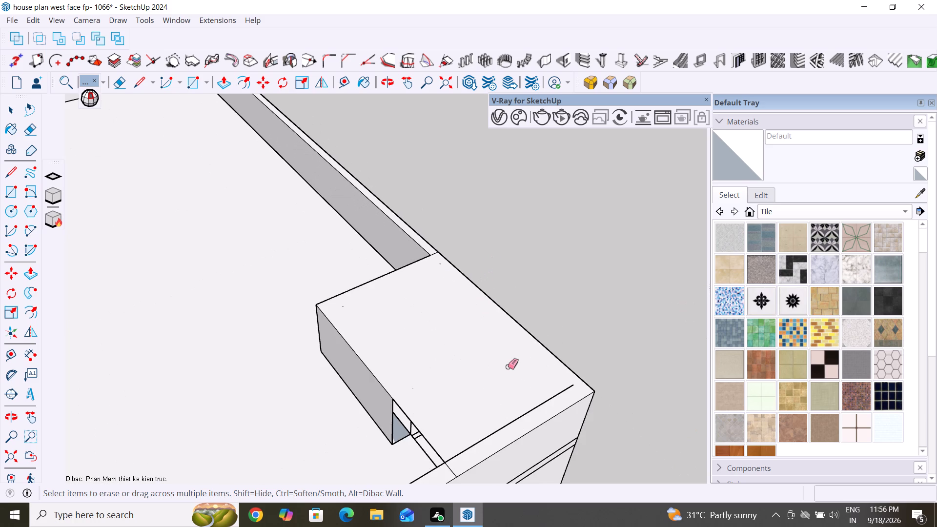
# Inspect the covered stairwell and its side opening on the roof from several angles.
pyautogui.scroll(-5, 507, 366)
pyautogui.moveTo(366, 406); pyautogui.dragTo(508, 366, button='middle')
pyautogui.moveTo(508, 366); pyautogui.dragTo(542, 356, button='middle')
pyautogui.scroll(-4, 468, 380)
pyautogui.moveTo(470, 385); pyautogui.dragTo(468, 385, button='middle')
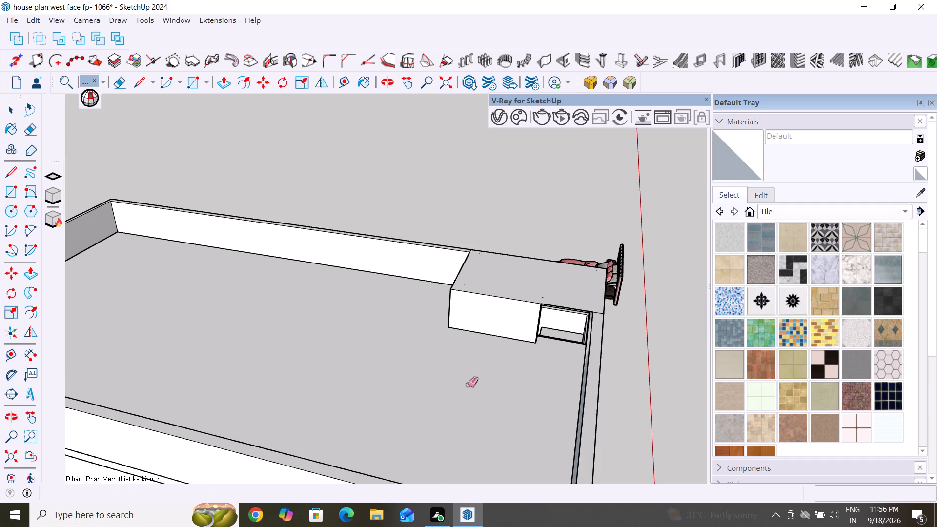
pyautogui.moveTo(468, 385); pyautogui.dragTo(542, 309, button='middle')
pyautogui.scroll(8, 557, 266)
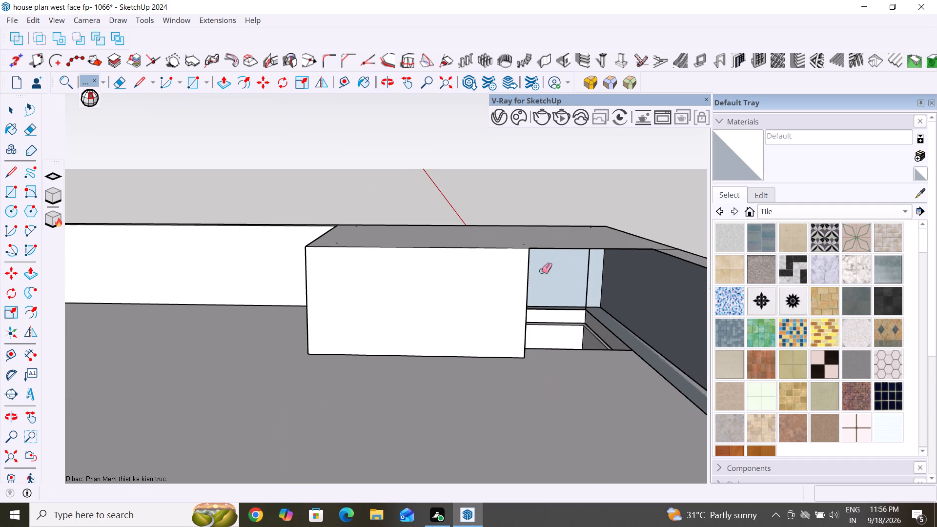
pyautogui.scroll(-5, 232, 383)
pyautogui.moveTo(255, 407); pyautogui.dragTo(229, 388, button='middle')
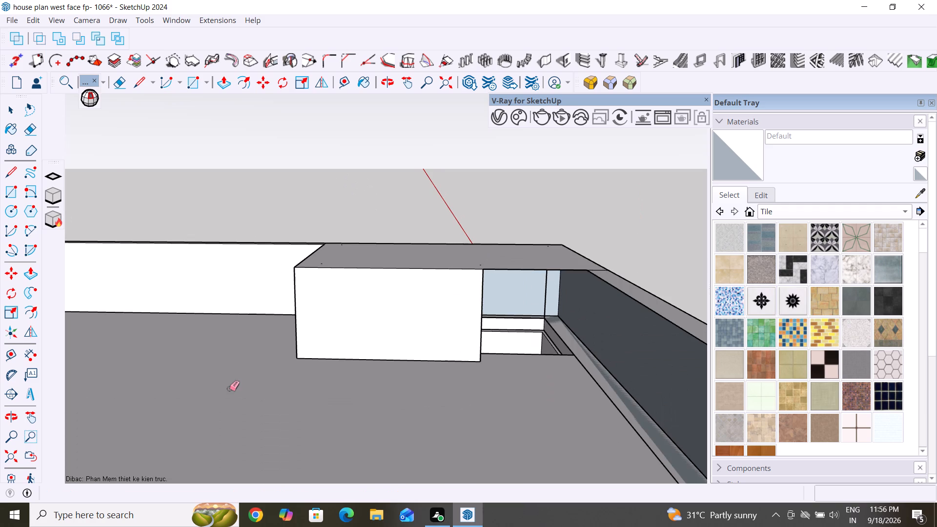
pyautogui.moveTo(229, 388); pyautogui.dragTo(451, 467, button='middle')
pyautogui.moveTo(335, 275); pyautogui.dragTo(451, 467, button='middle')
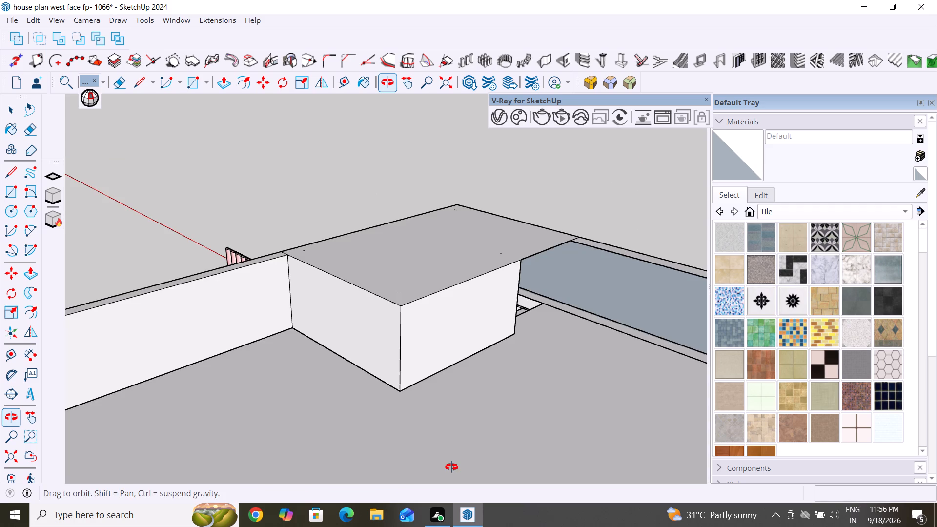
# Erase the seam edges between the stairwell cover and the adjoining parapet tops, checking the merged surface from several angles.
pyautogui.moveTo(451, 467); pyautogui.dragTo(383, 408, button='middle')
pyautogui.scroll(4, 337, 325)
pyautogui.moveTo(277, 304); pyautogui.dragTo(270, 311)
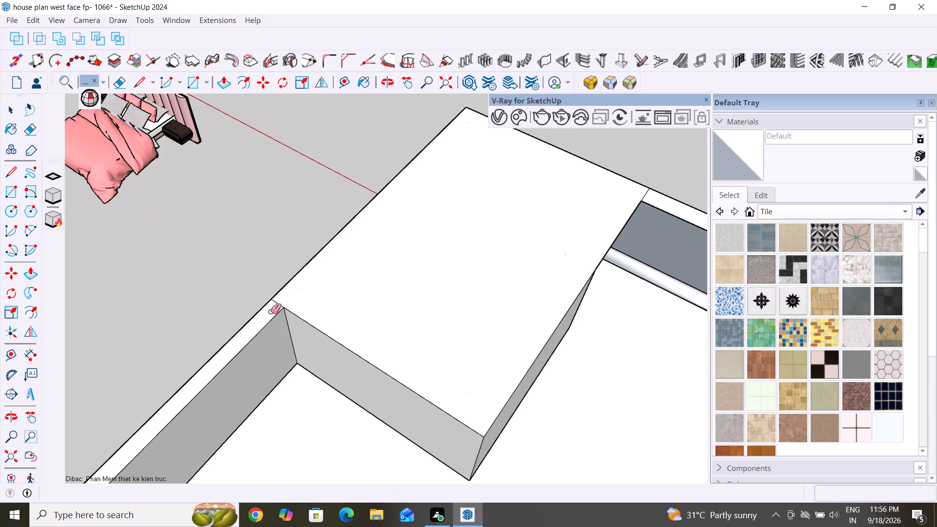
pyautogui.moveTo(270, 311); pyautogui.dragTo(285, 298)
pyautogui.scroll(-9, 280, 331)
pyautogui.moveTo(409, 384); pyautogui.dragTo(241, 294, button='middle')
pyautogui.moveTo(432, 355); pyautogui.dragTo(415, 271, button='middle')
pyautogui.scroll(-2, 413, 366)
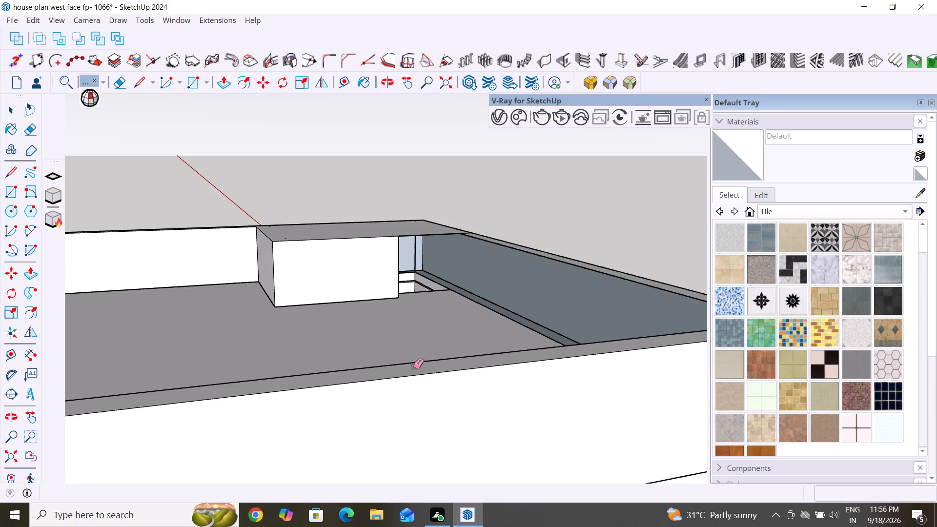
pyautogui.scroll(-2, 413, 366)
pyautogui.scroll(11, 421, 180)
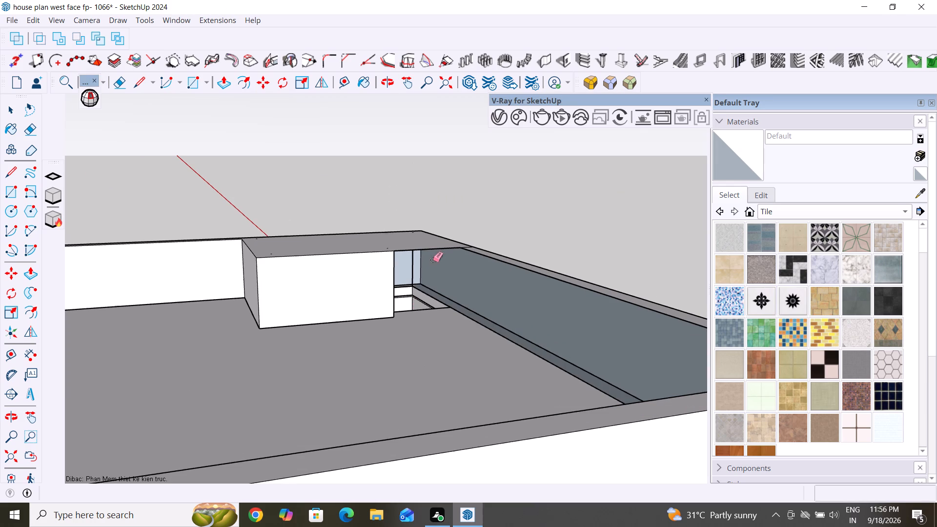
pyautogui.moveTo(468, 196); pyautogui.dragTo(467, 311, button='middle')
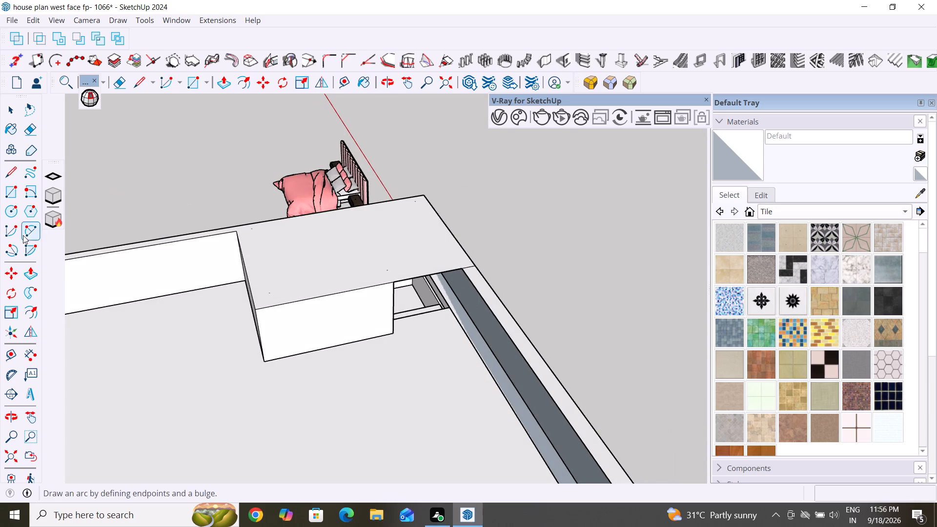
# Undo the stairwell cover edits until the L-shaped wall and the open stairwell are restored.
pyautogui.click(6, 111)
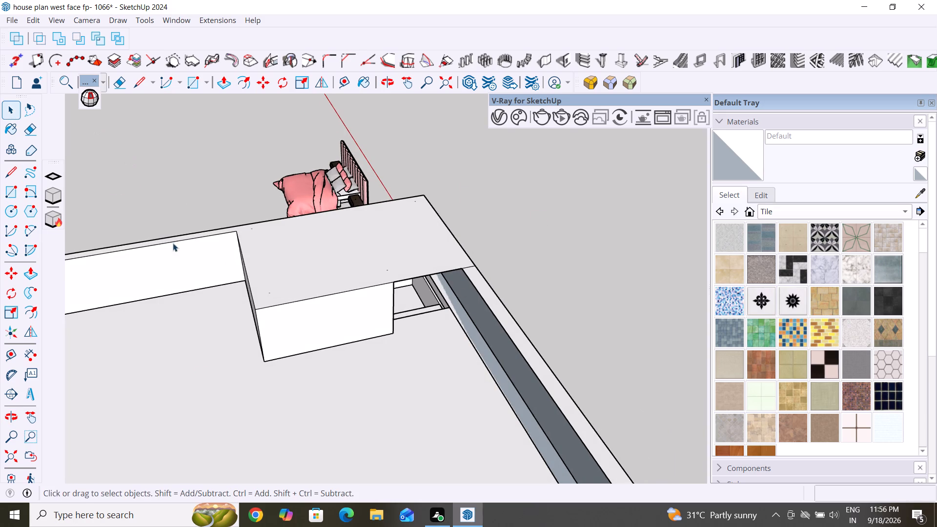
pyautogui.click(409, 268)
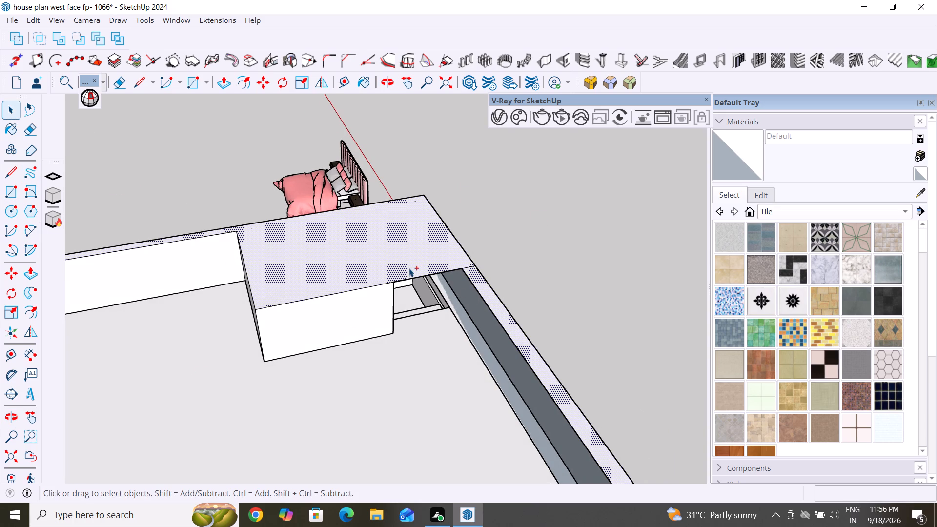
pyautogui.keyDown('ctrl'); pyautogui.click(409, 268); pyautogui.keyUp('ctrl')
pyautogui.hotkey('ctrl', 'z')
pyautogui.keyDown('ctrl'); pyautogui.click(409, 268); pyautogui.keyUp('ctrl')
pyautogui.hotkey('ctrl', 'z')
pyautogui.hotkey('ctrl', 'z')
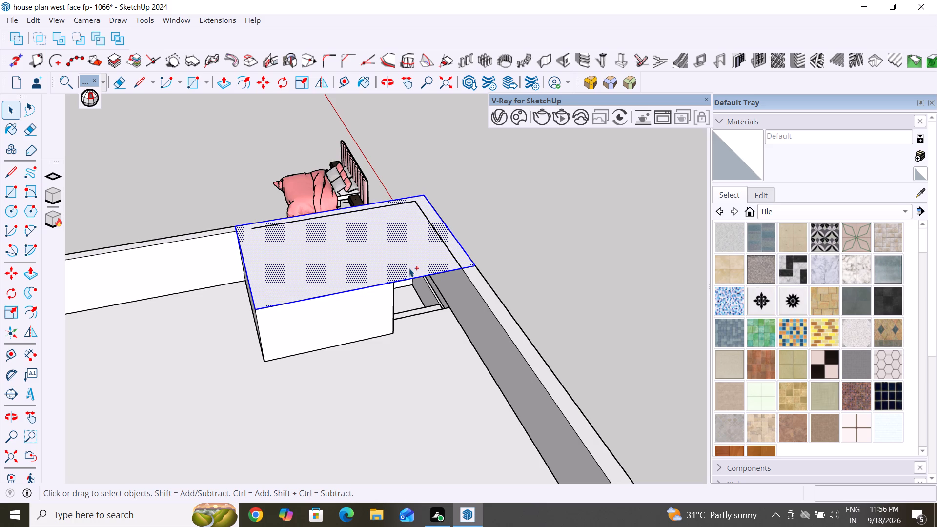
pyautogui.hotkey('ctrl', 'z')
pyautogui.hotkey('ctrl', 'z')
pyautogui.hotkey('ctrl', 'z')
pyautogui.hotkey('ctrl', 'z')
pyautogui.hotkey('ctrl', 'z')
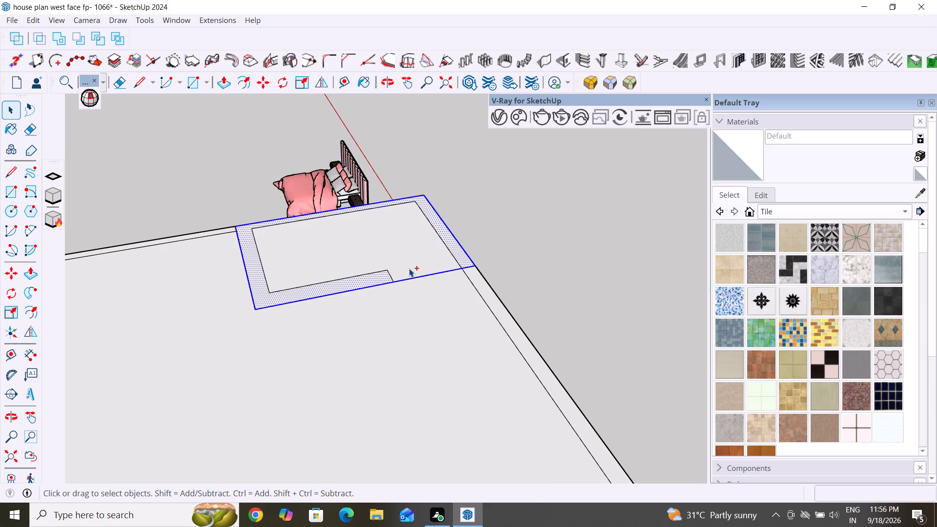
# Place two parallel guides from the free-end top corners of the L-shaped wall to the front parapet, each about 3' 9" away.
pyautogui.moveTo(407, 336); pyautogui.dragTo(391, 315, button='middle')
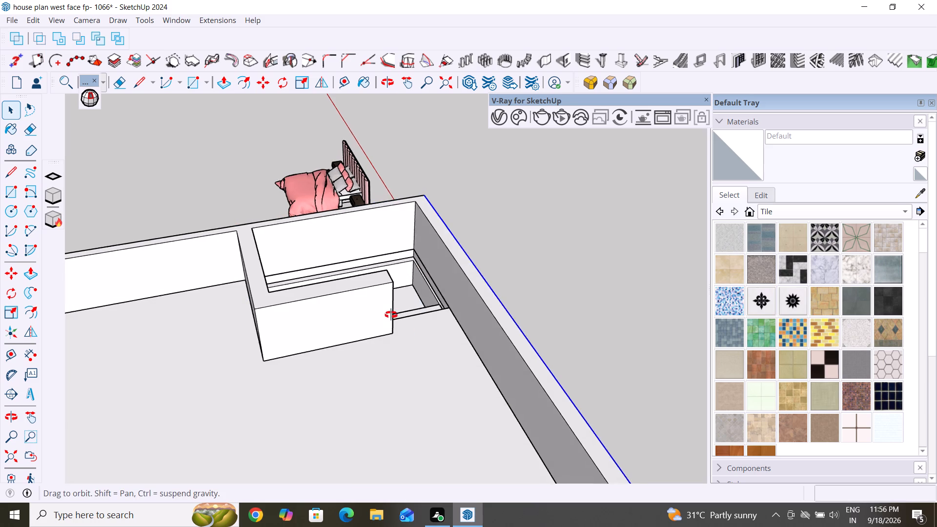
pyautogui.moveTo(391, 315); pyautogui.dragTo(275, 278, button='middle')
pyautogui.moveTo(503, 287); pyautogui.dragTo(276, 383, button='middle')
pyautogui.scroll(1, 404, 358)
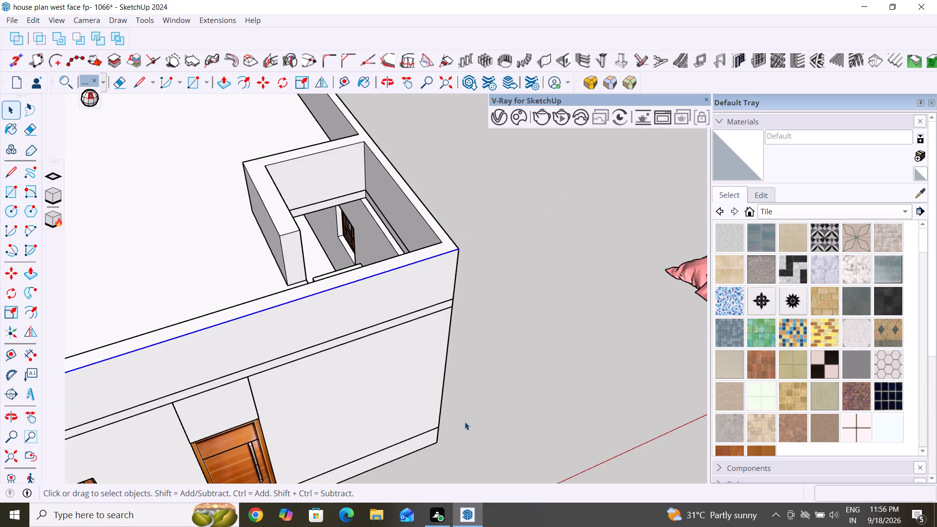
pyautogui.scroll(-3, 396, 474)
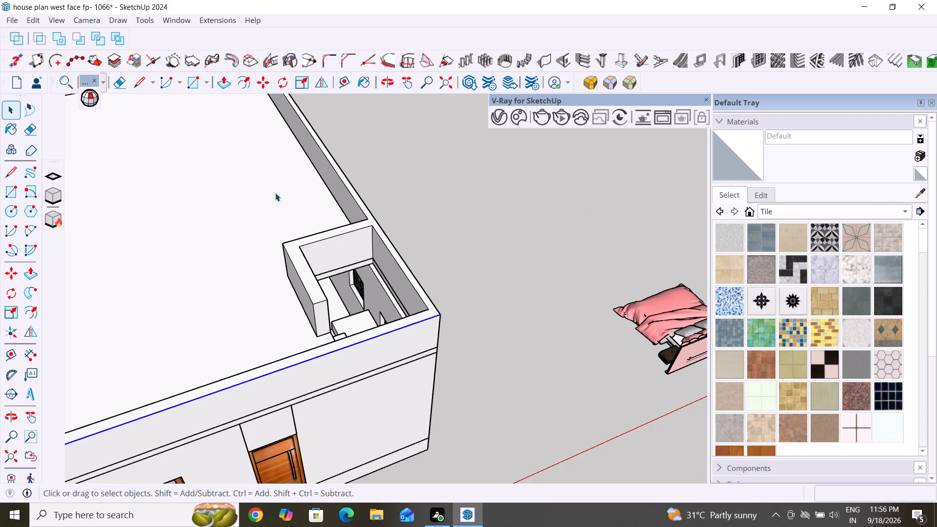
pyautogui.click(8, 358)
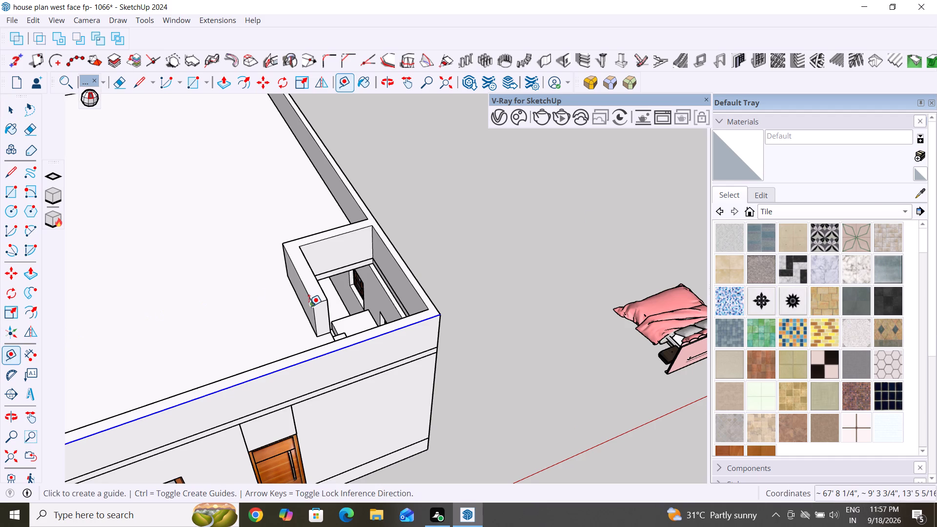
pyautogui.click(312, 306)
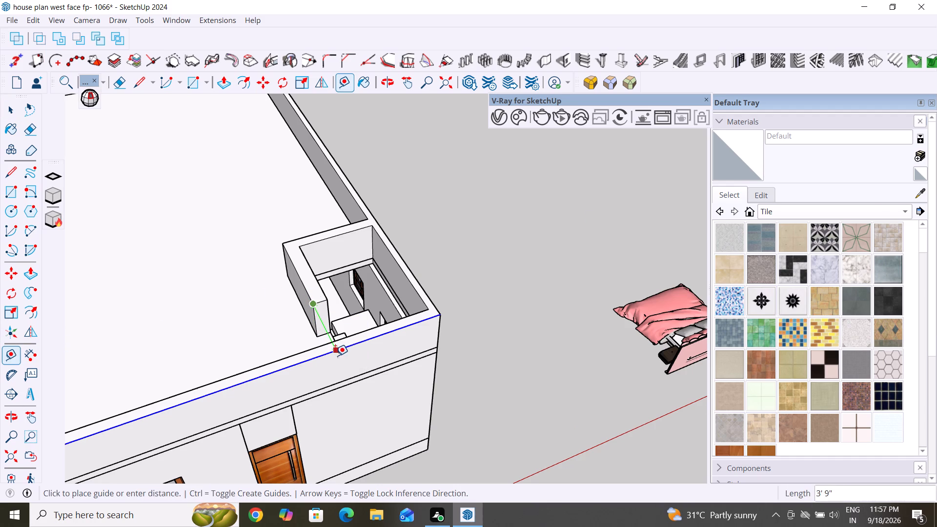
pyautogui.click(336, 356)
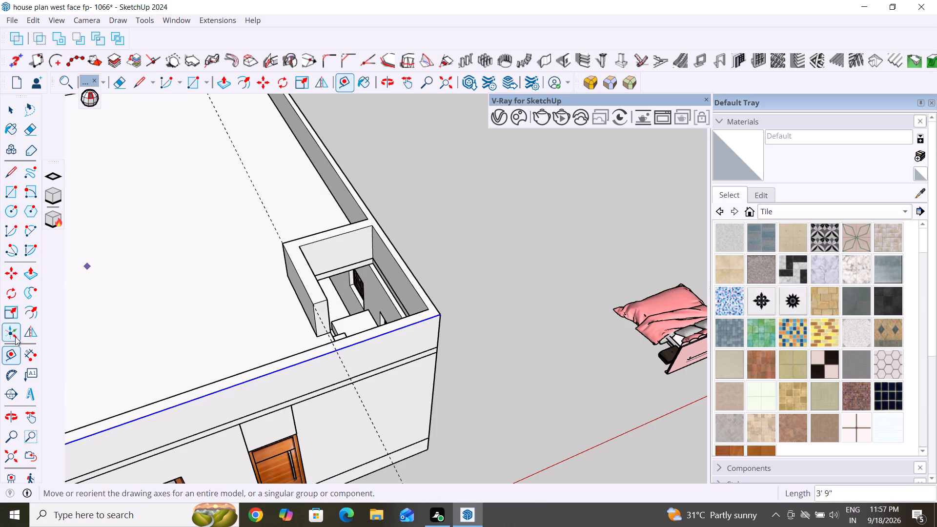
pyautogui.click(16, 357)
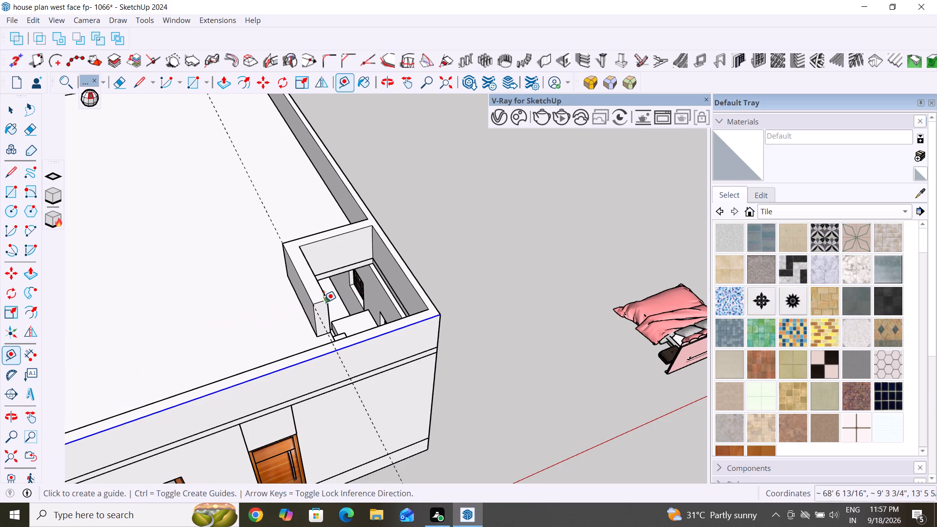
pyautogui.click(326, 301)
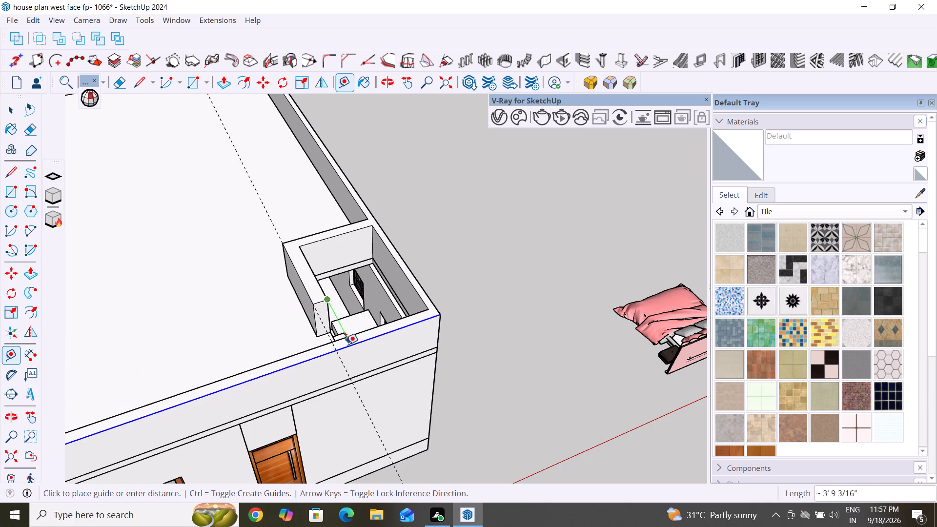
pyautogui.click(348, 351)
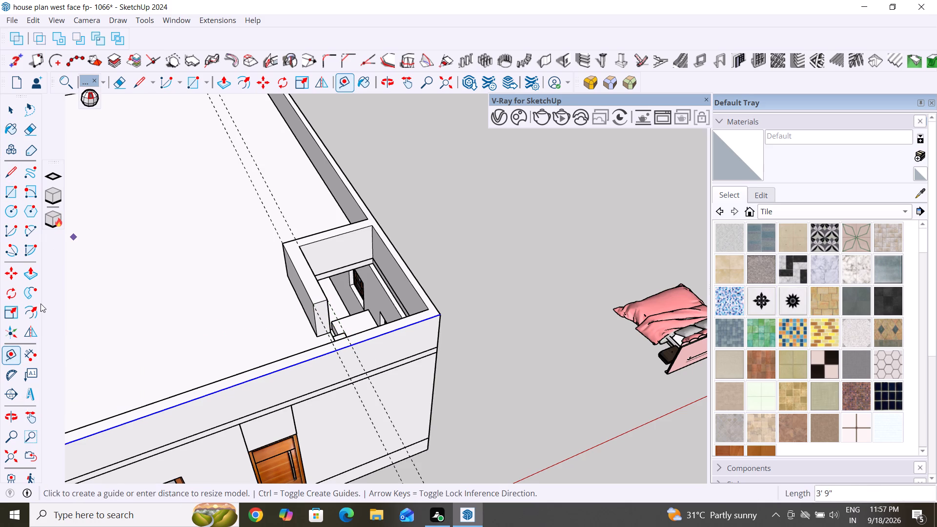
# Draw a line of about 5 3/16" across the long parapet's top, continuing the outer edge of the stairwell's cross wall.
pyautogui.scroll(-3, 276, 326)
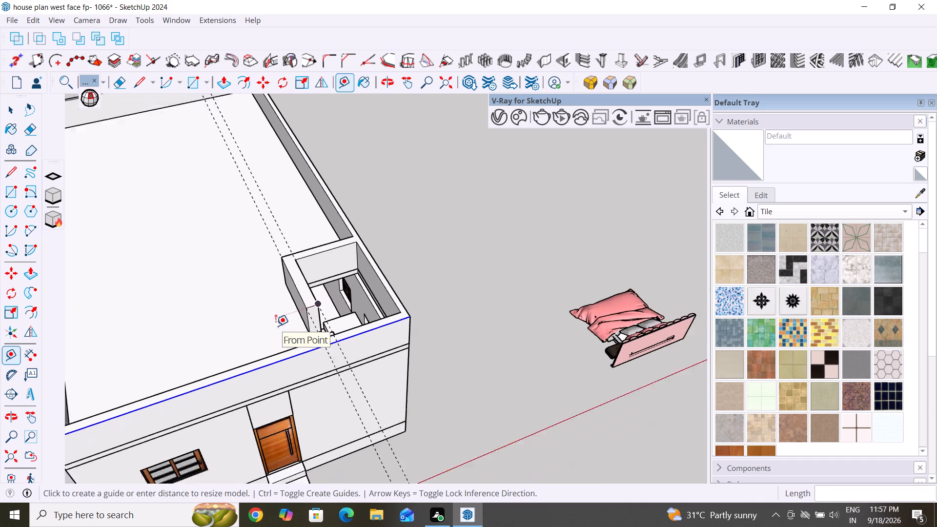
pyautogui.scroll(-1, 276, 326)
pyautogui.moveTo(284, 330); pyautogui.dragTo(329, 349, button='middle')
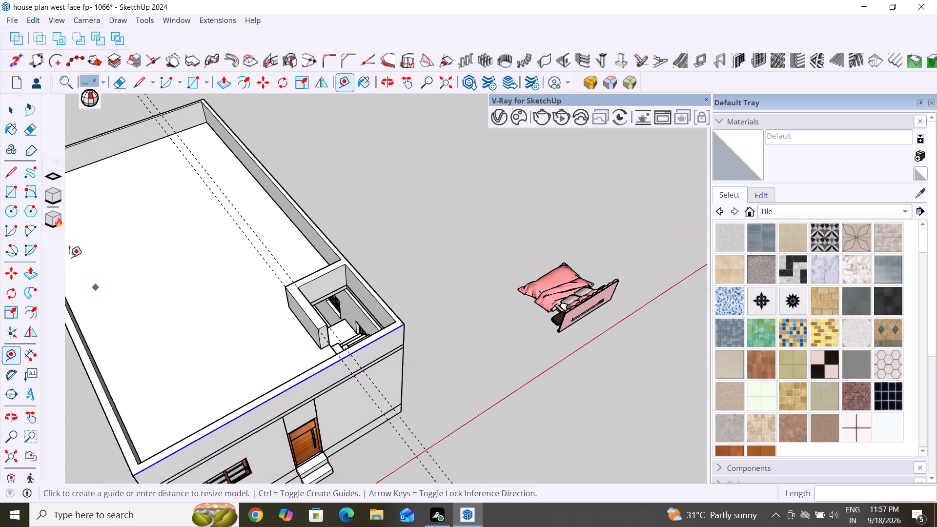
pyautogui.click(10, 175)
pyautogui.scroll(4, 339, 256)
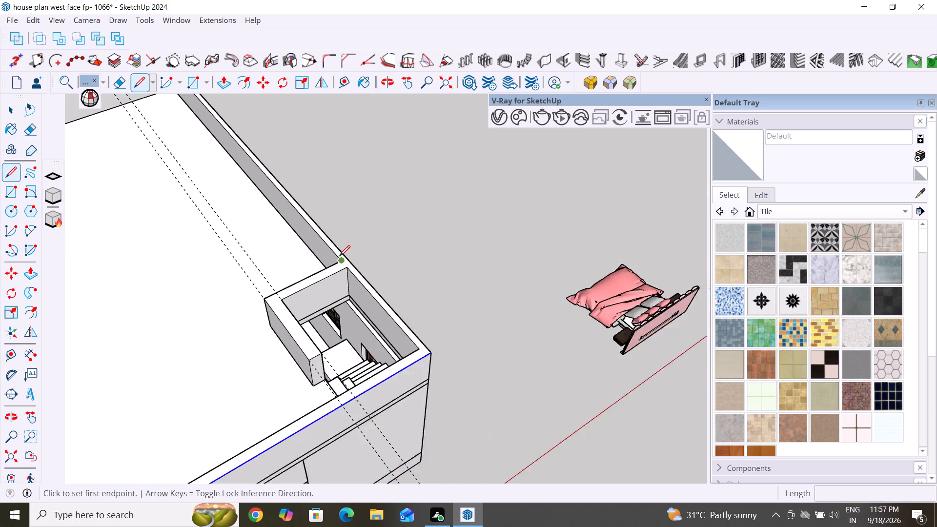
pyautogui.scroll(11, 339, 256)
pyautogui.click(345, 275)
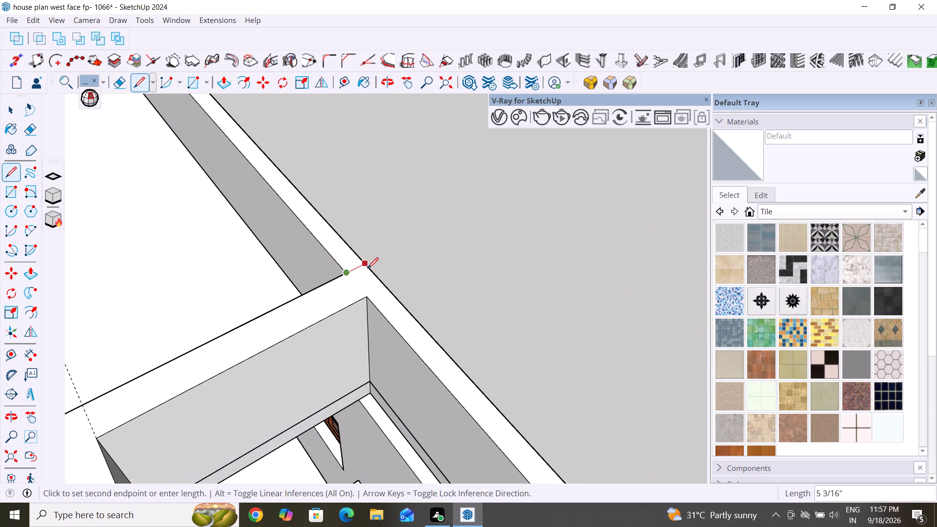
pyautogui.click(367, 268)
pyautogui.click(20, 109)
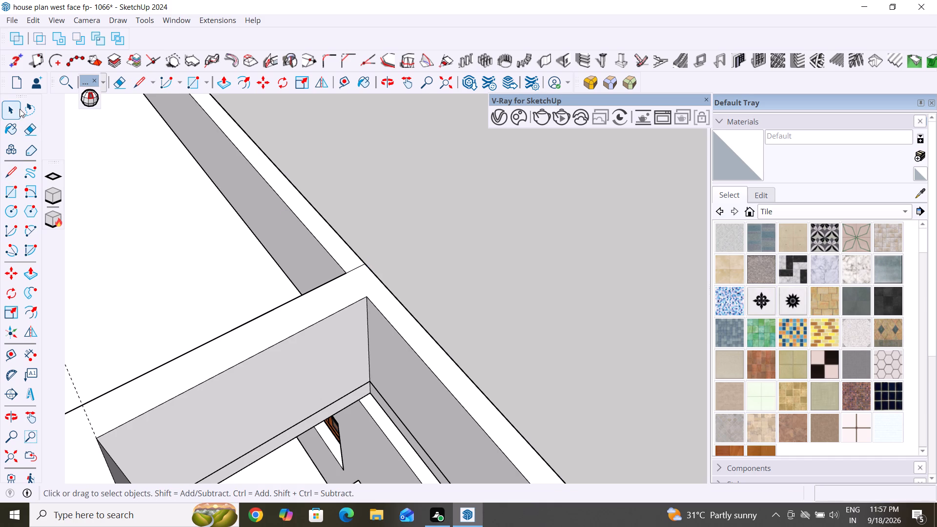
# Draw a line of about 7 5/8" across the front parapet's top along the guide aligned with the L-shaped wall's outer face.
pyautogui.scroll(-4, 187, 99)
pyautogui.scroll(-5, 217, 203)
pyautogui.moveTo(269, 278); pyautogui.dragTo(296, 296, button='middle')
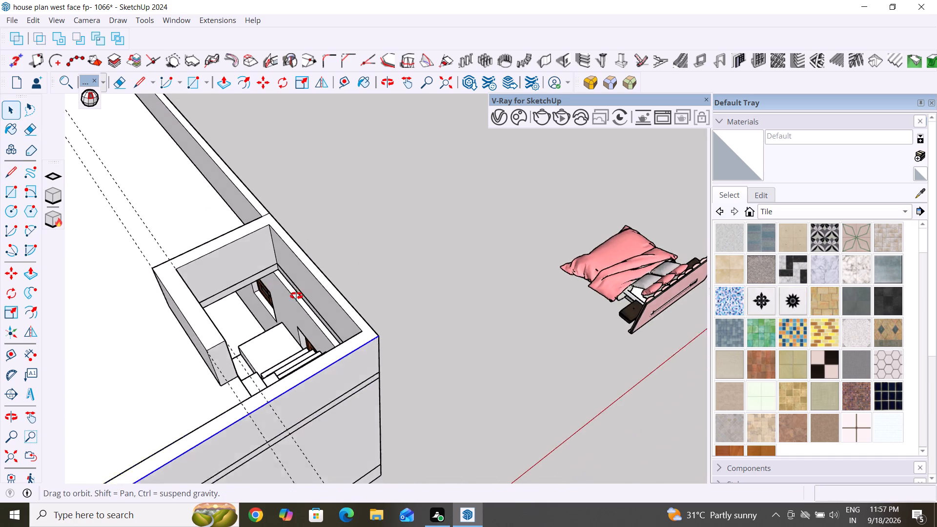
pyautogui.moveTo(296, 296); pyautogui.dragTo(404, 258, button='middle')
pyautogui.moveTo(439, 356); pyautogui.dragTo(462, 353, button='middle')
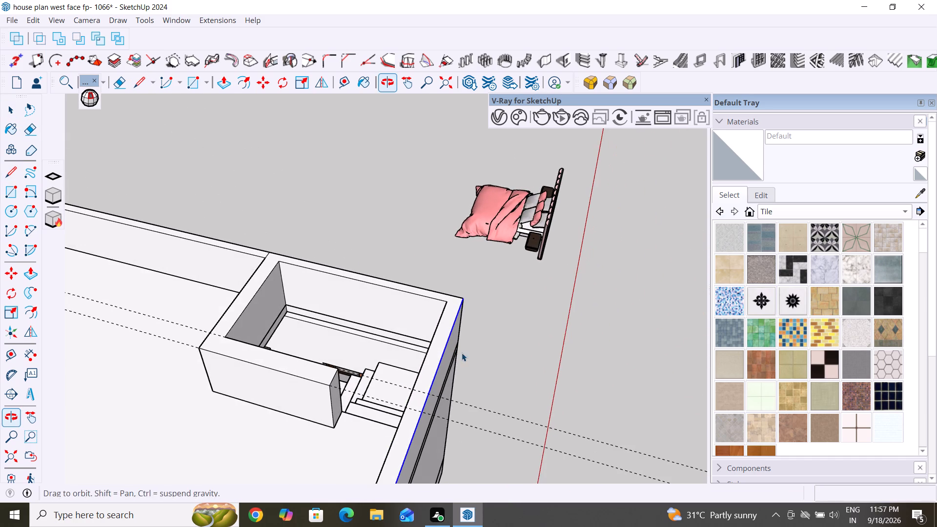
pyautogui.click(11, 113)
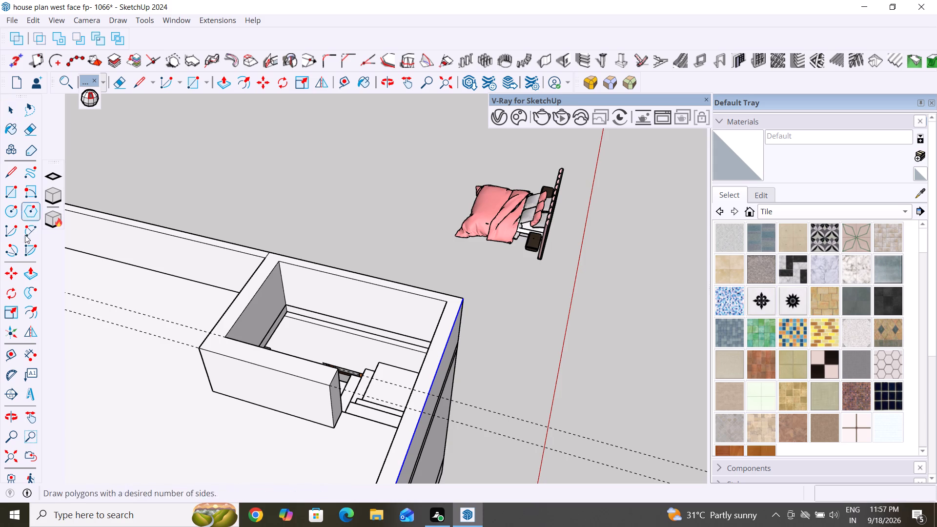
pyautogui.click(14, 192)
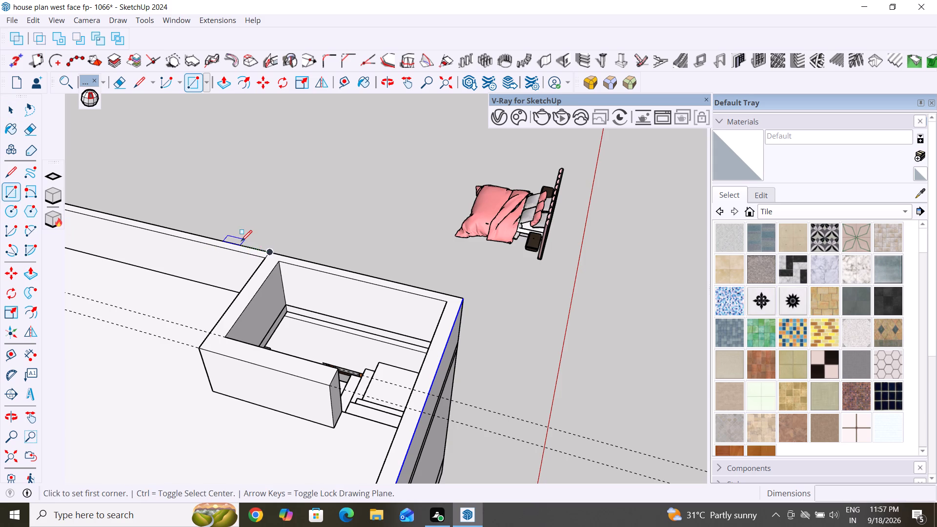
pyautogui.click(9, 170)
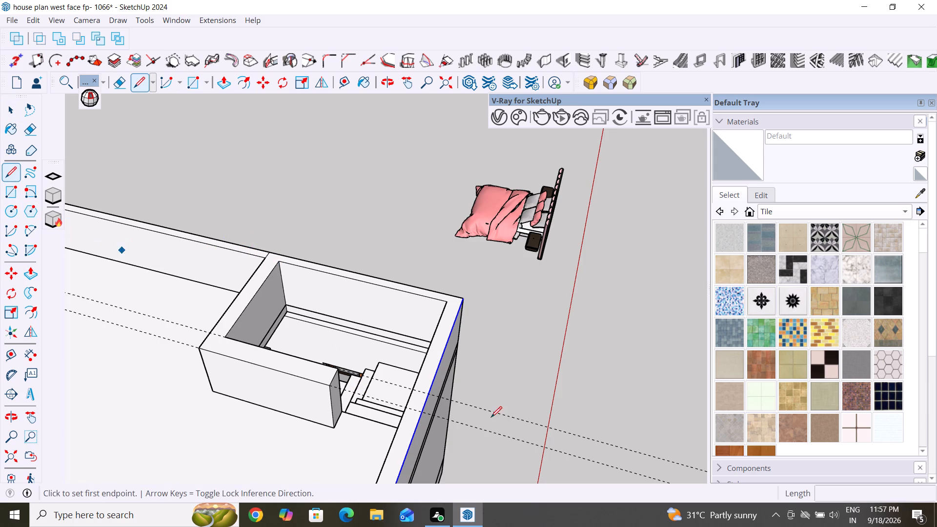
pyautogui.click(407, 406)
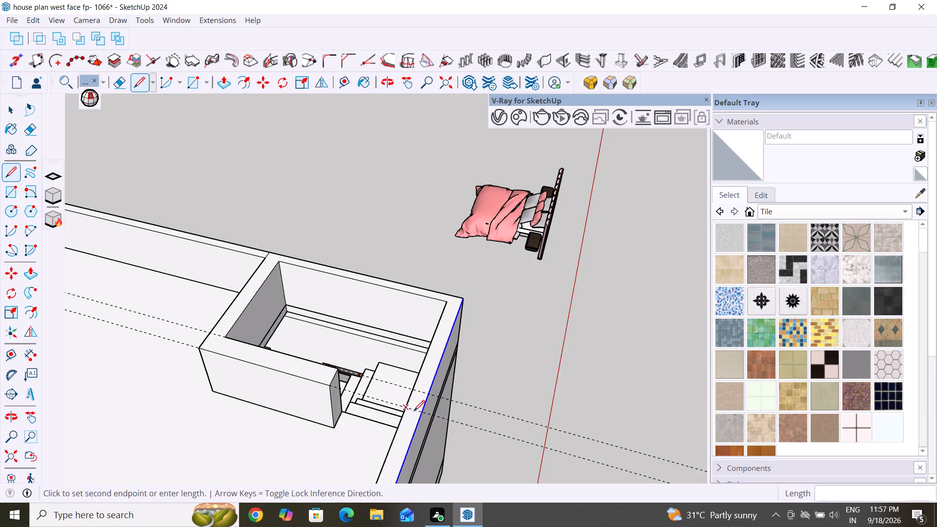
pyautogui.click(424, 414)
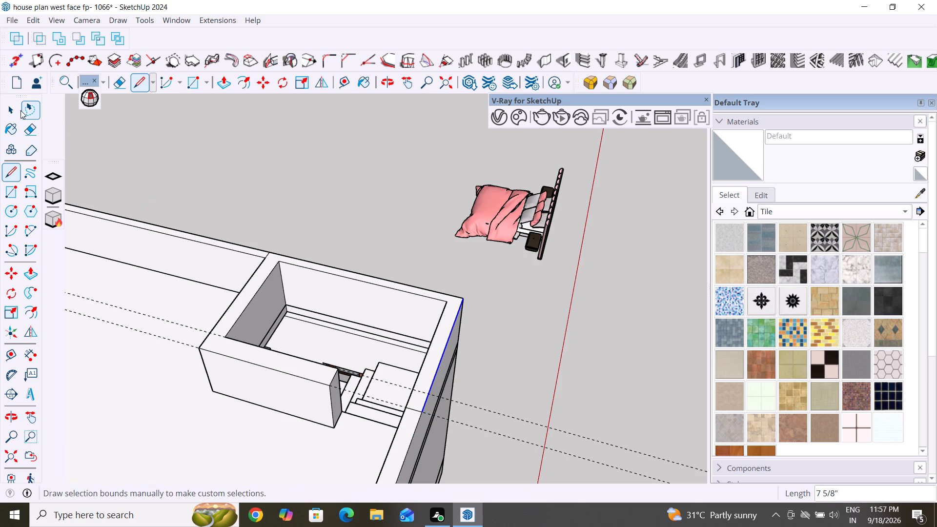
pyautogui.click(20, 109)
pyautogui.click(326, 199)
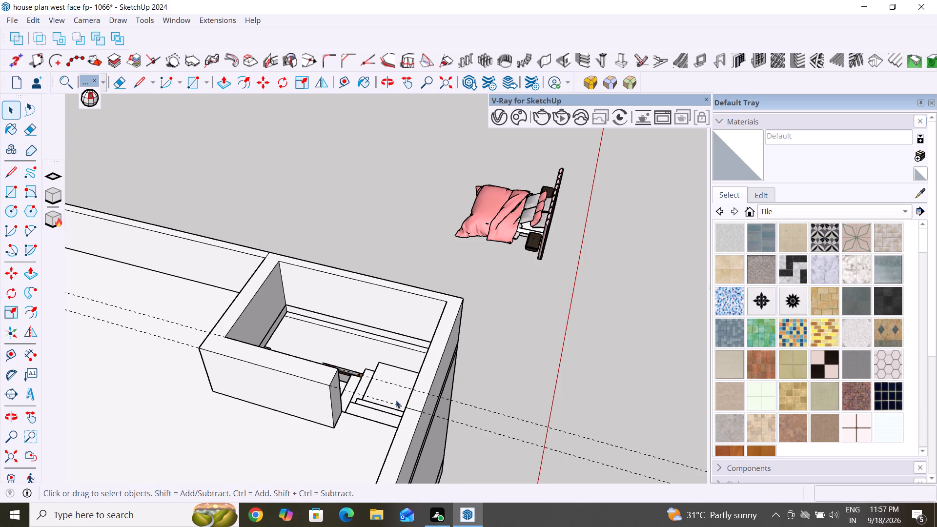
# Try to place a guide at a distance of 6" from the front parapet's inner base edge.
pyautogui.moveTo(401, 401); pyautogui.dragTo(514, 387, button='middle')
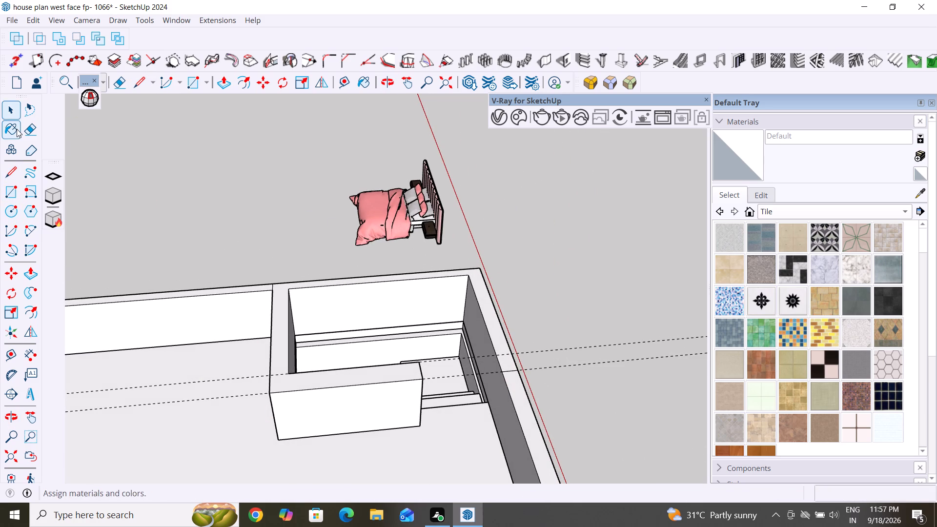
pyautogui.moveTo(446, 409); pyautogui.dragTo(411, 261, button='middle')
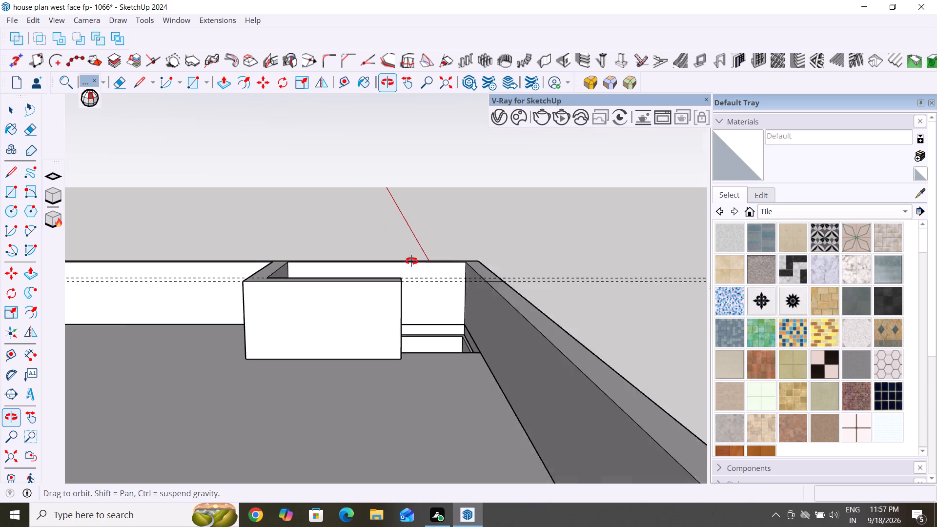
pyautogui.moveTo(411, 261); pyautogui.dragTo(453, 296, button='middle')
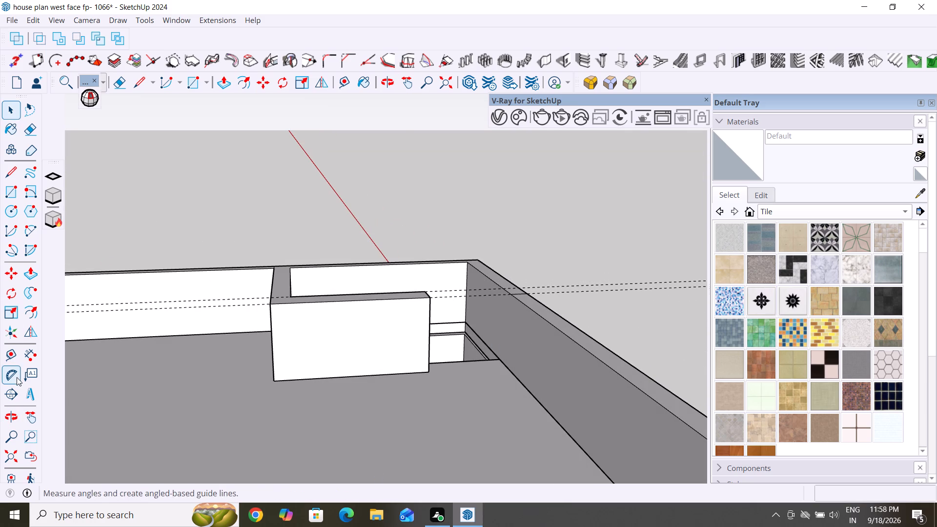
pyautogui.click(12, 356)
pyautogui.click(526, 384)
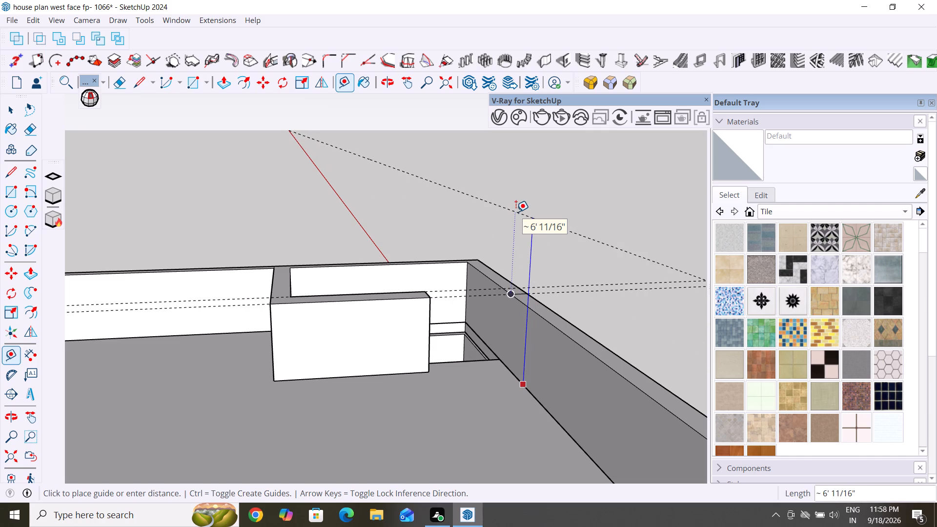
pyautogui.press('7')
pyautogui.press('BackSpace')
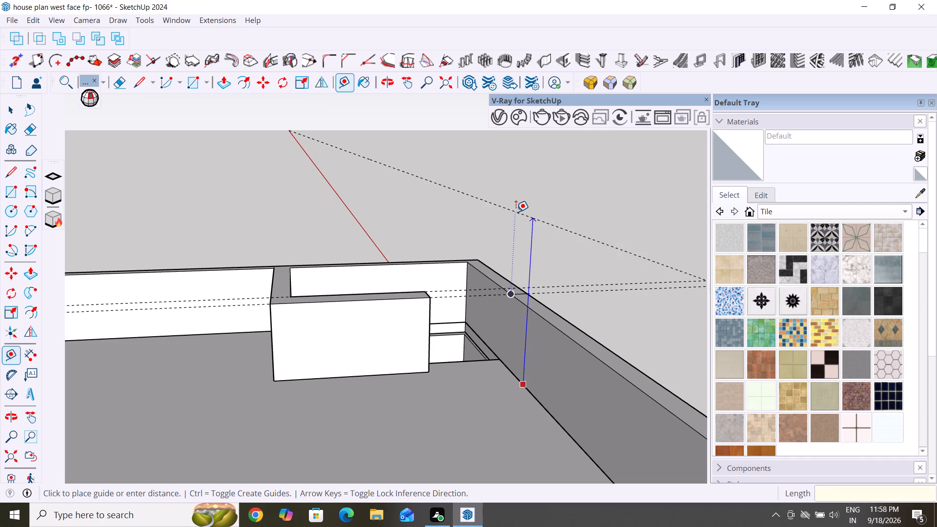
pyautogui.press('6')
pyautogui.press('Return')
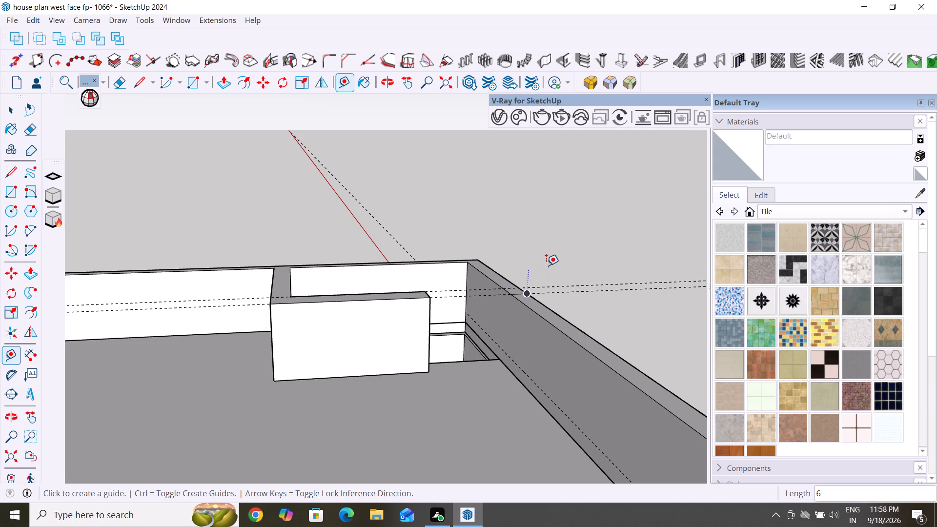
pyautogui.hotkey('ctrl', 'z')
# Place a guide 6' above the roof floor, parallel to the front parapet's inner base edge.
pyautogui.moveTo(393, 380); pyautogui.dragTo(633, 320, button='middle')
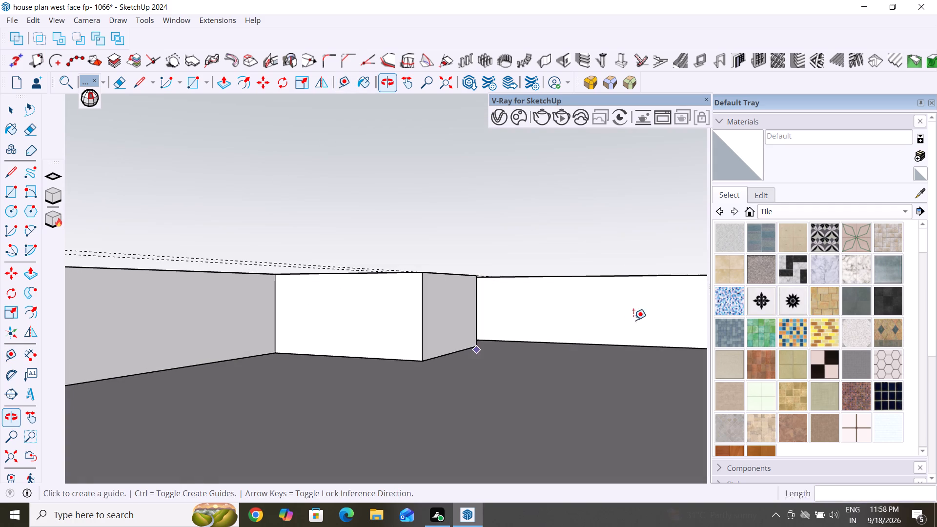
pyautogui.click(530, 343)
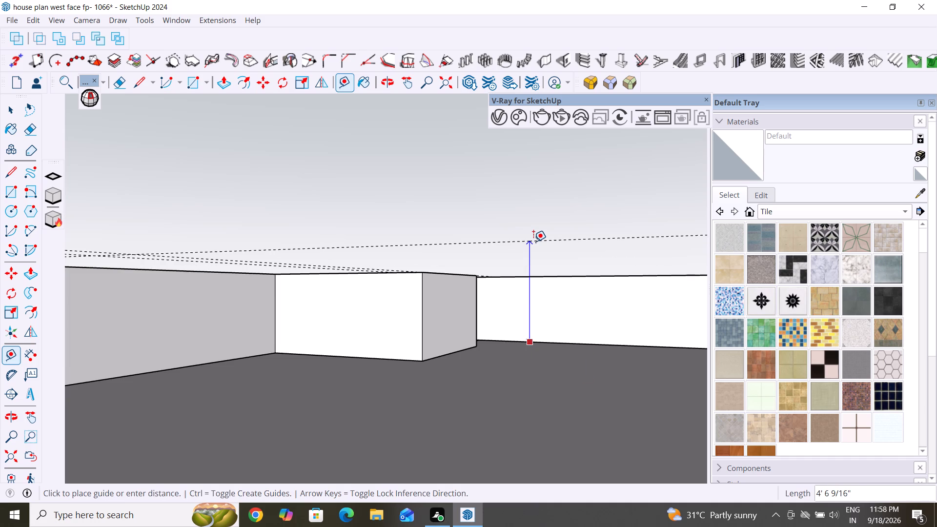
pyautogui.press('6')
pyautogui.press("'")
pyautogui.press('Return')
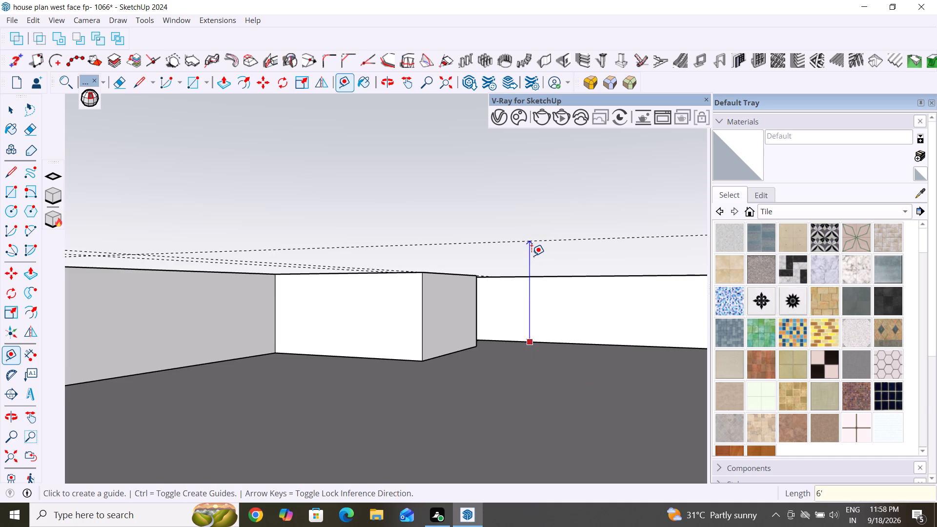
pyautogui.scroll(-6, 538, 385)
pyautogui.moveTo(580, 375); pyautogui.dragTo(569, 458, button='middle')
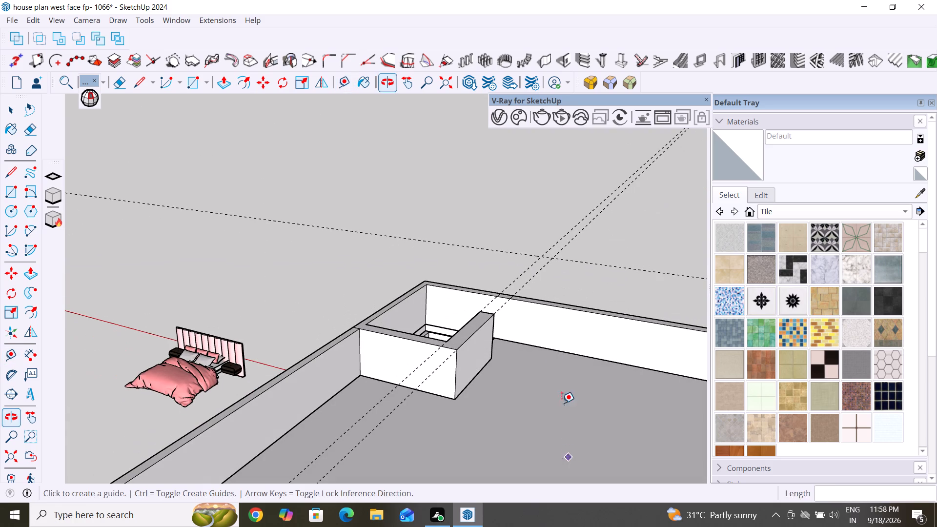
pyautogui.press('Escape')
# Push/Pull the stairwell walls' connected top face up about 3' 11/16" to the height of the 6' guide.
pyautogui.moveTo(518, 391); pyautogui.dragTo(195, 322, button='middle')
pyautogui.moveTo(320, 354); pyautogui.dragTo(282, 354, button='middle')
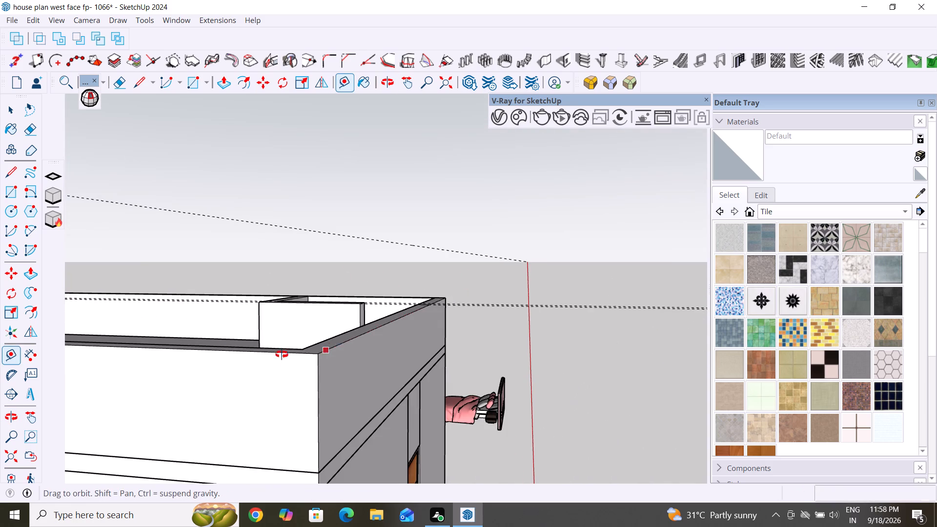
pyautogui.moveTo(282, 354); pyautogui.dragTo(460, 412, button='middle')
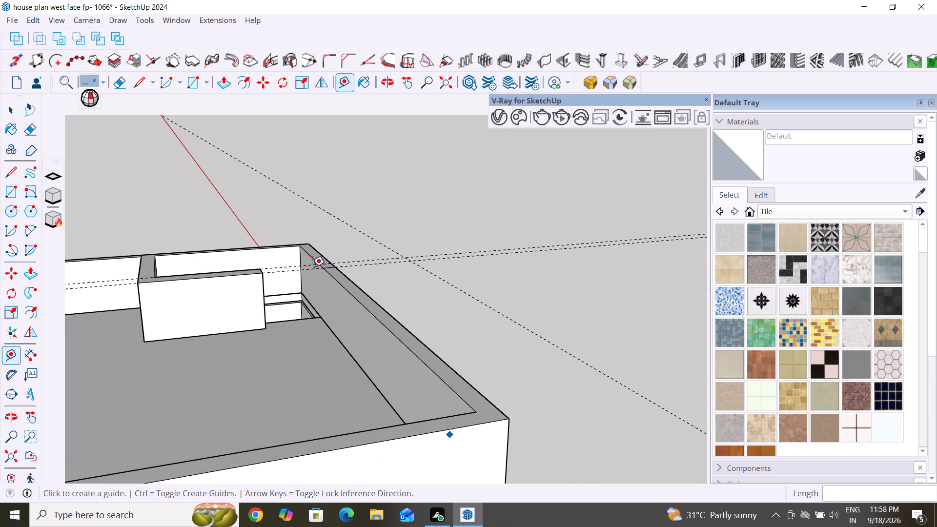
pyautogui.click(12, 110)
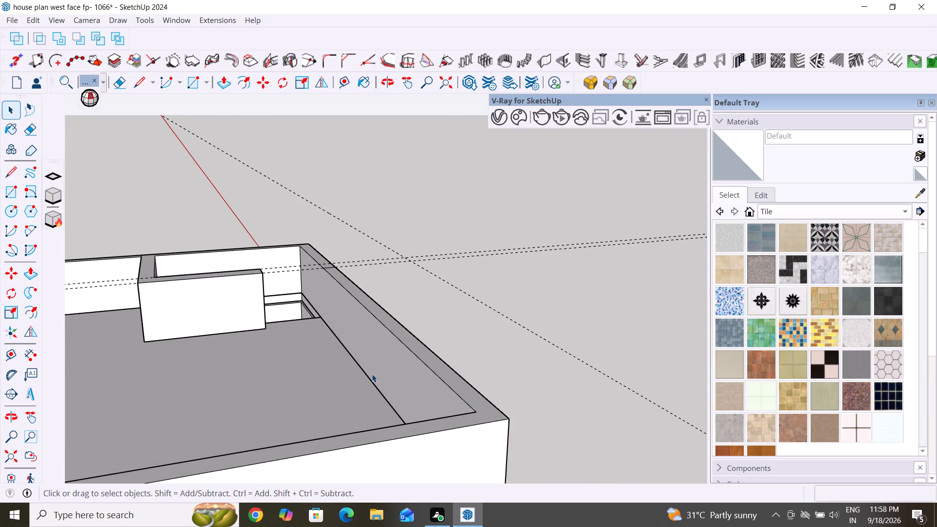
pyautogui.moveTo(414, 402); pyautogui.dragTo(619, 525, button='middle')
pyautogui.moveTo(474, 388); pyautogui.dragTo(663, 328, button='middle')
pyautogui.scroll(-4, 435, 397)
pyautogui.moveTo(585, 409); pyautogui.dragTo(426, 462, button='middle')
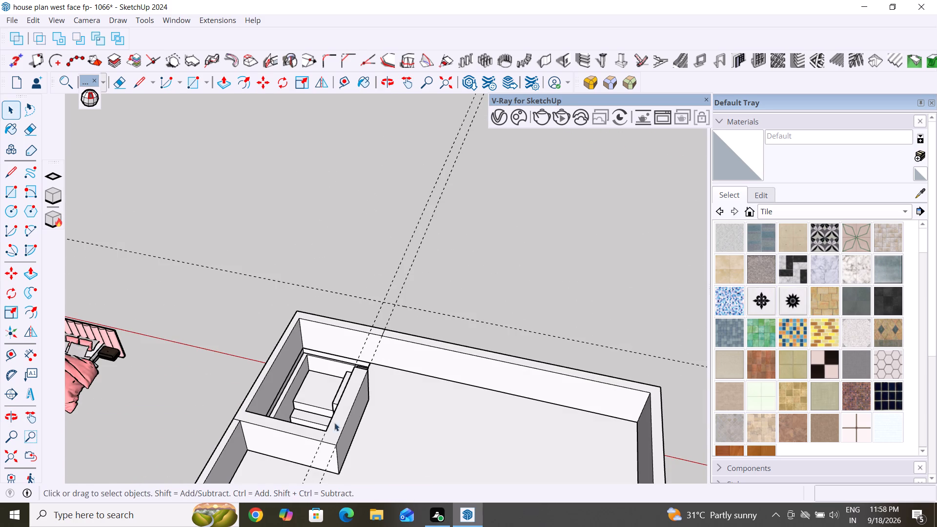
pyautogui.moveTo(497, 439); pyautogui.dragTo(432, 442, button='middle')
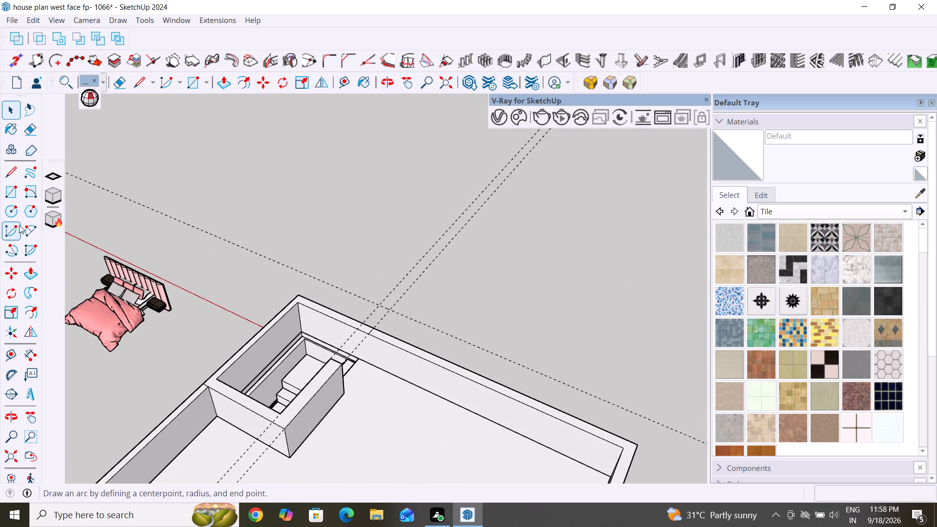
pyautogui.click(225, 82)
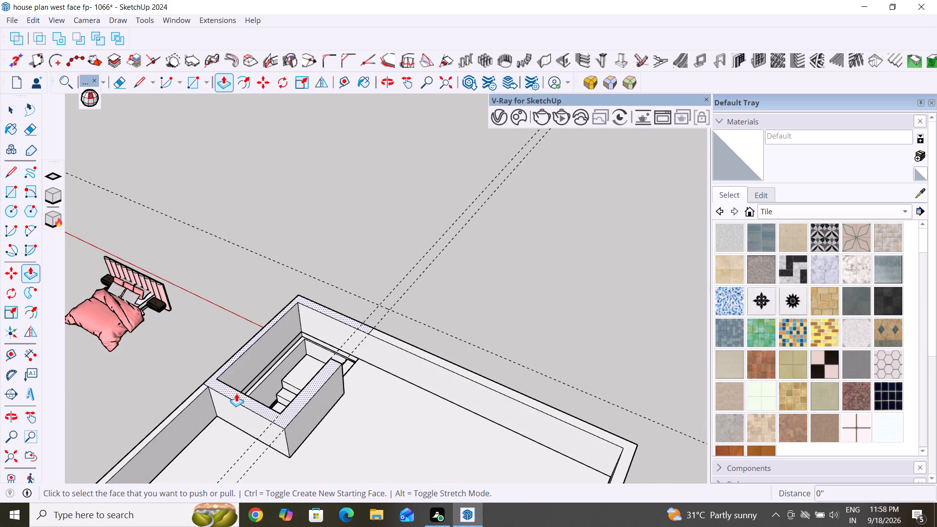
pyautogui.click(236, 394)
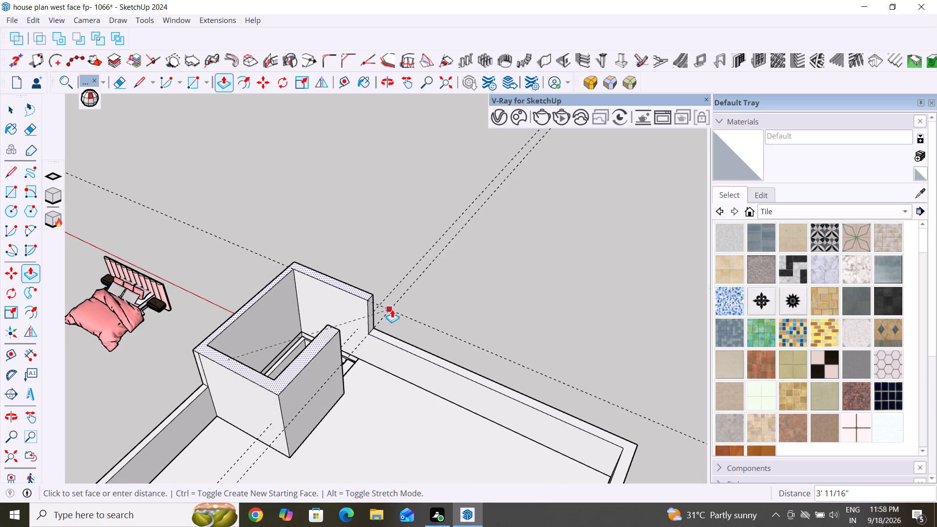
pyautogui.click(388, 308)
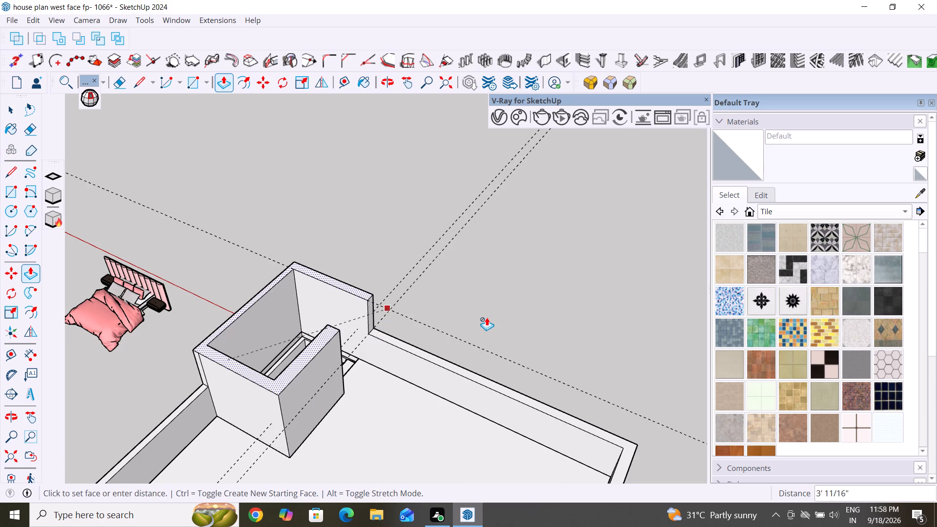
# Delete all guides from the model.
pyautogui.moveTo(525, 317); pyautogui.dragTo(223, 283, button='middle')
pyautogui.moveTo(472, 318); pyautogui.dragTo(183, 255, button='middle')
pyautogui.moveTo(325, 298); pyautogui.dragTo(252, 248, button='middle')
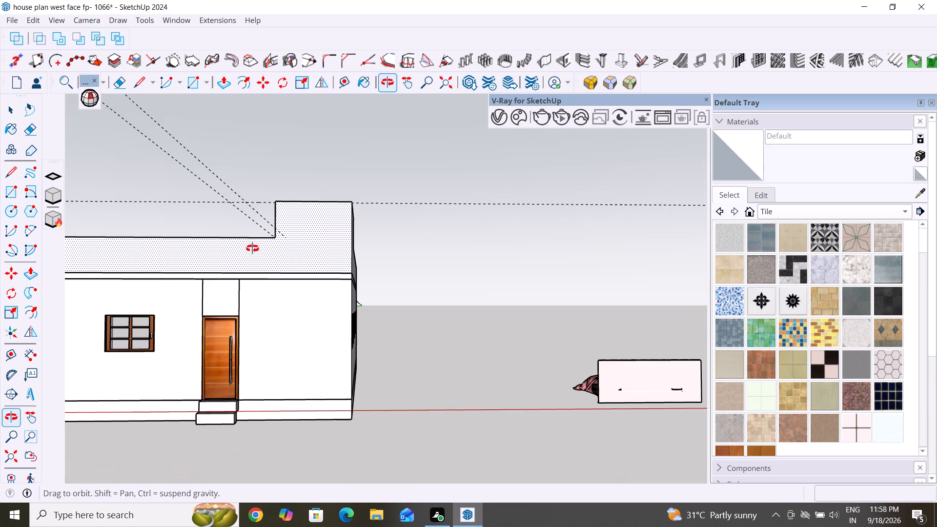
pyautogui.moveTo(252, 248); pyautogui.dragTo(397, 375, button='middle')
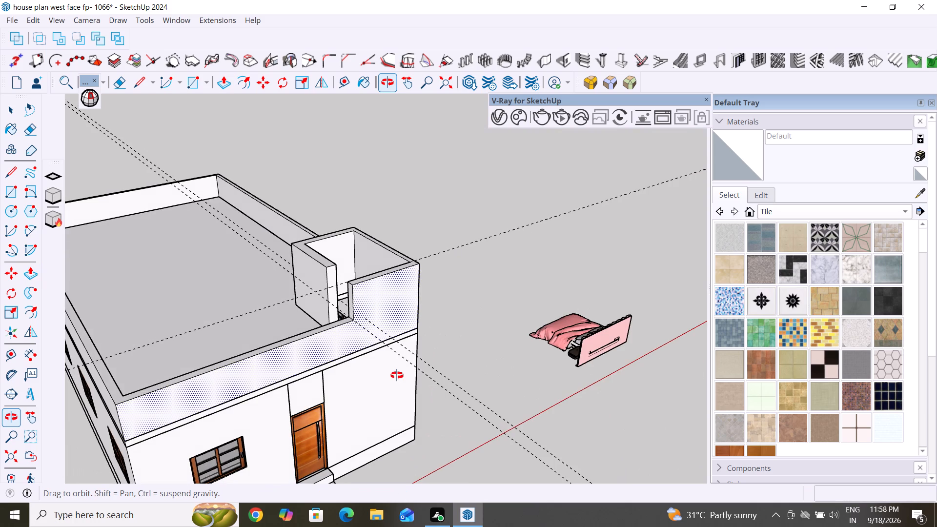
pyautogui.click(13, 21)
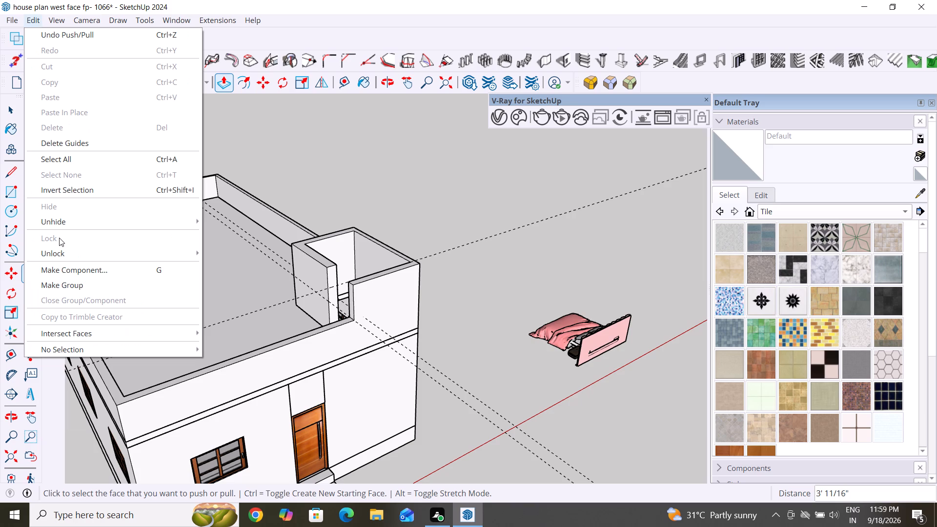
pyautogui.click(73, 147)
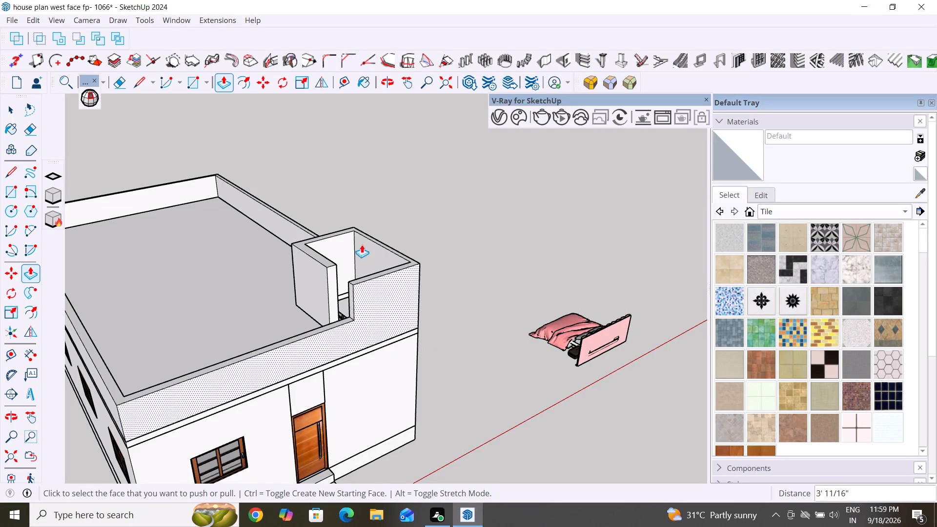
pyautogui.click(8, 108)
# Examine the raised stairwell walls and their opening onto the roof from several sides.
pyautogui.moveTo(397, 310); pyautogui.dragTo(477, 376, button='middle')
pyautogui.moveTo(450, 388); pyautogui.dragTo(548, 353, button='middle')
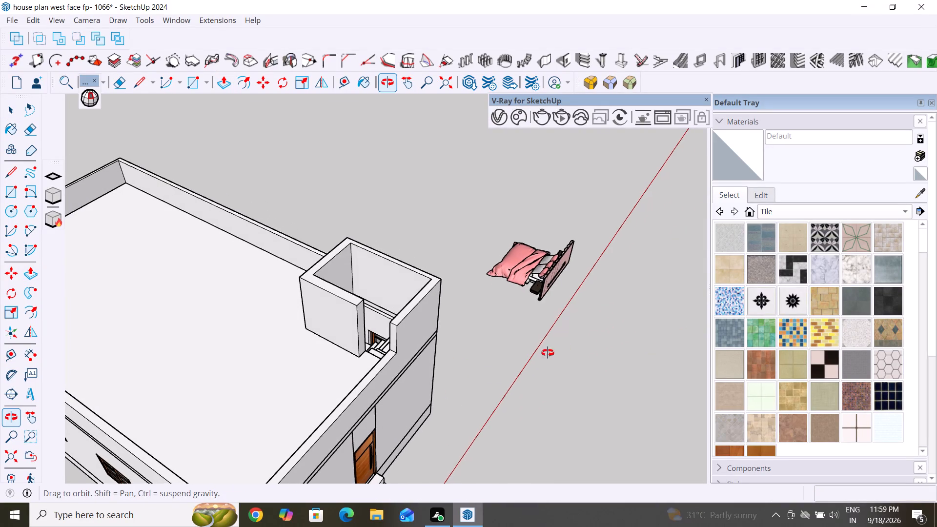
pyautogui.moveTo(548, 353); pyautogui.dragTo(607, 341, button='middle')
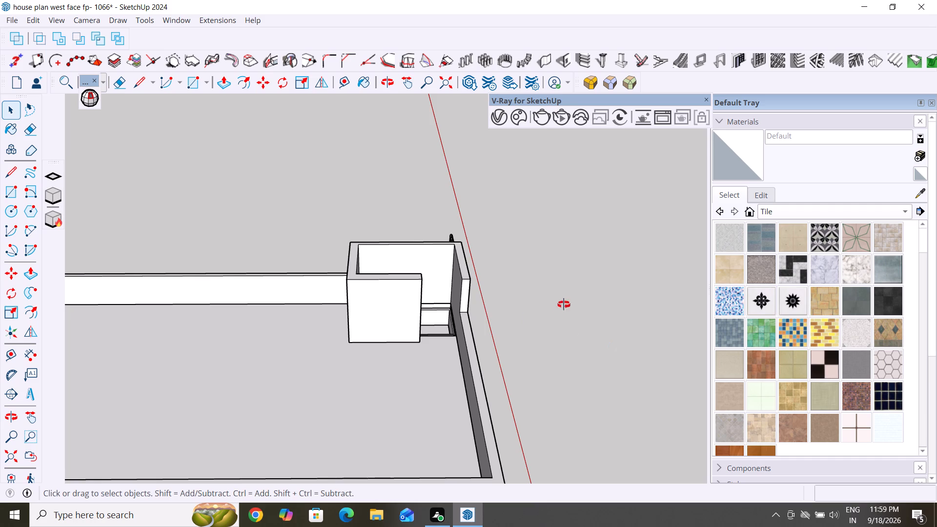
pyautogui.moveTo(564, 303); pyautogui.dragTo(563, 389, button='middle')
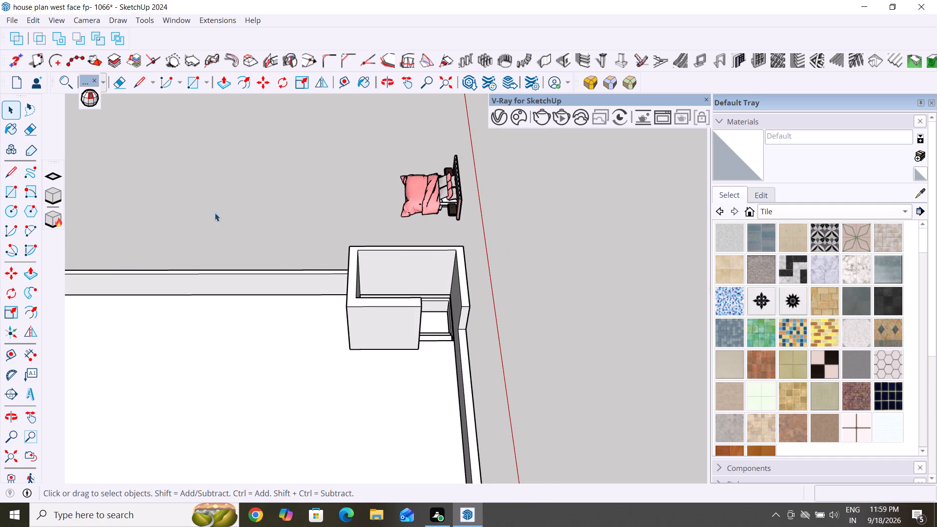
pyautogui.scroll(4, 524, 257)
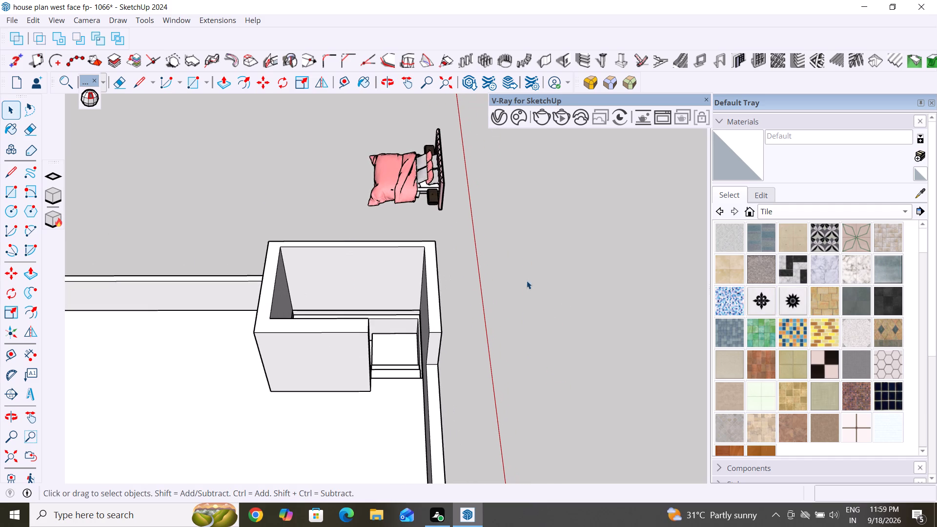
pyautogui.moveTo(527, 290); pyautogui.dragTo(284, 229, button='middle')
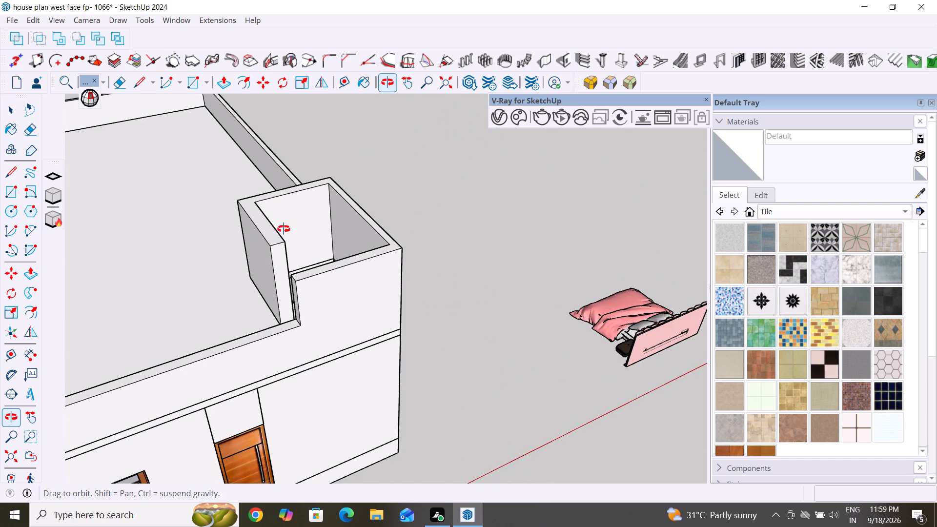
pyautogui.moveTo(284, 229); pyautogui.dragTo(300, 207, button='middle')
pyautogui.scroll(-4, 418, 268)
pyautogui.moveTo(363, 298); pyautogui.dragTo(468, 293, button='middle')
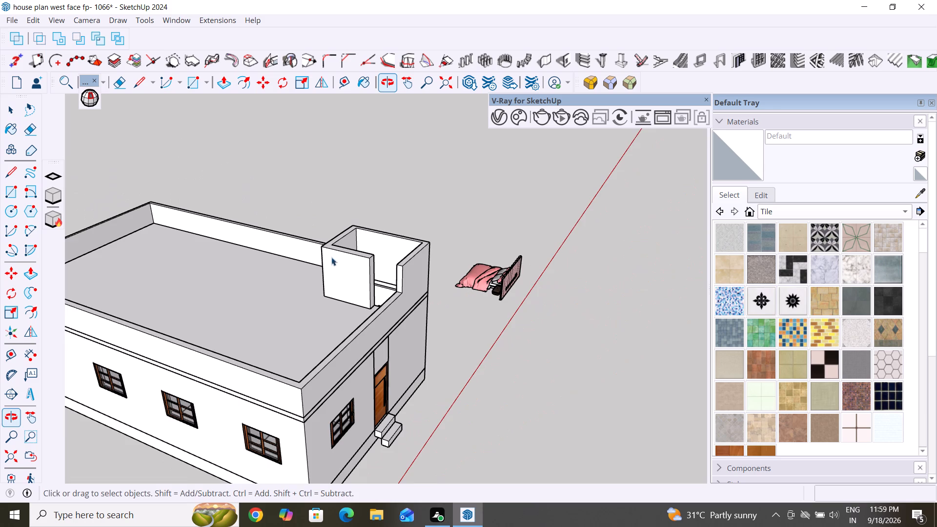
# Draw a rectangle about 6' 4 1/2" by 9' 6 7/8" across the outer top corners of the stairwell walls.
pyautogui.scroll(4, 302, 258)
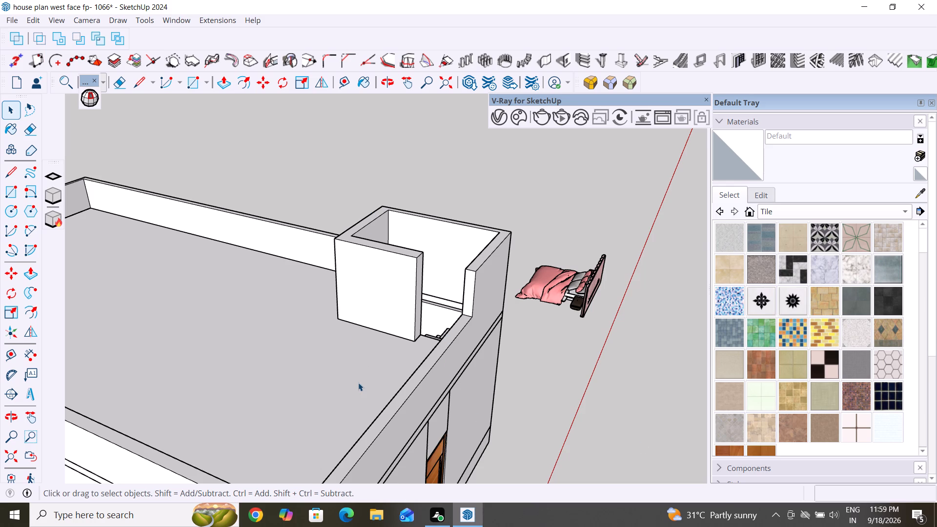
pyautogui.scroll(-3, 358, 383)
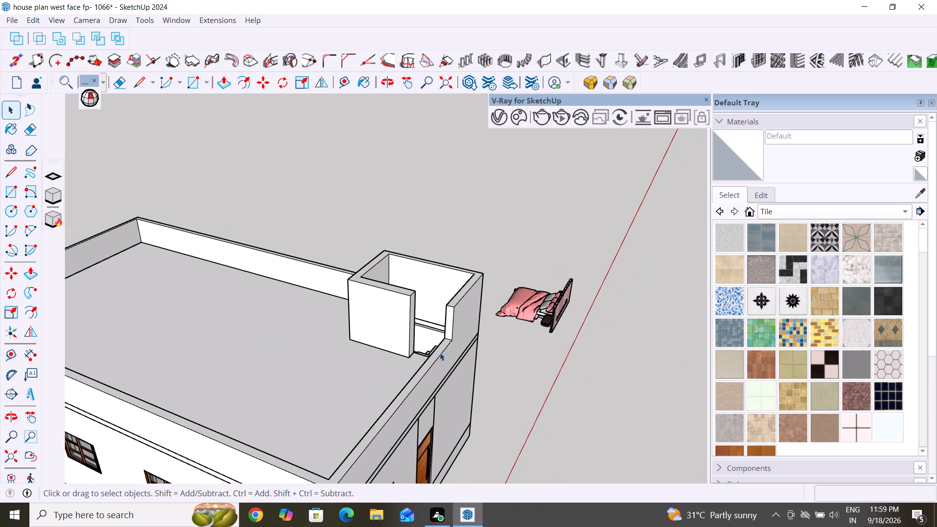
pyautogui.moveTo(440, 345); pyautogui.dragTo(429, 354, button='middle')
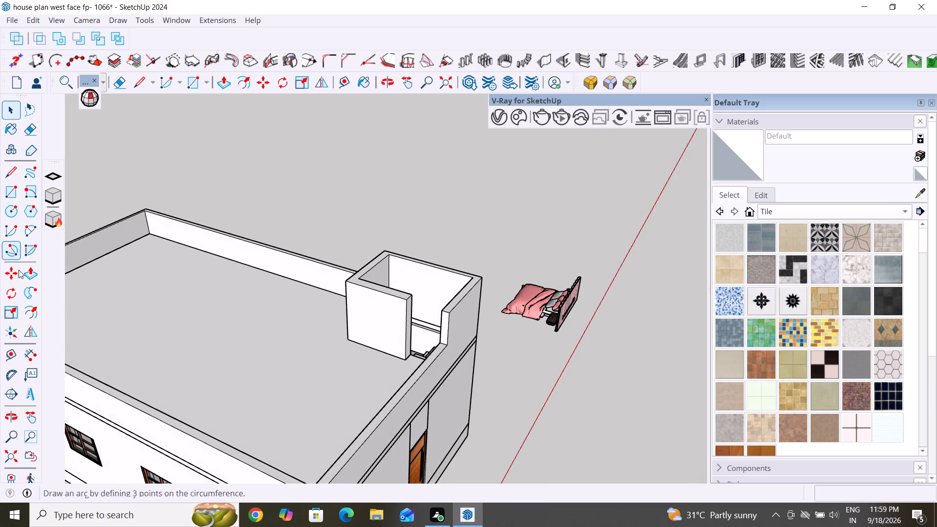
pyautogui.click(8, 194)
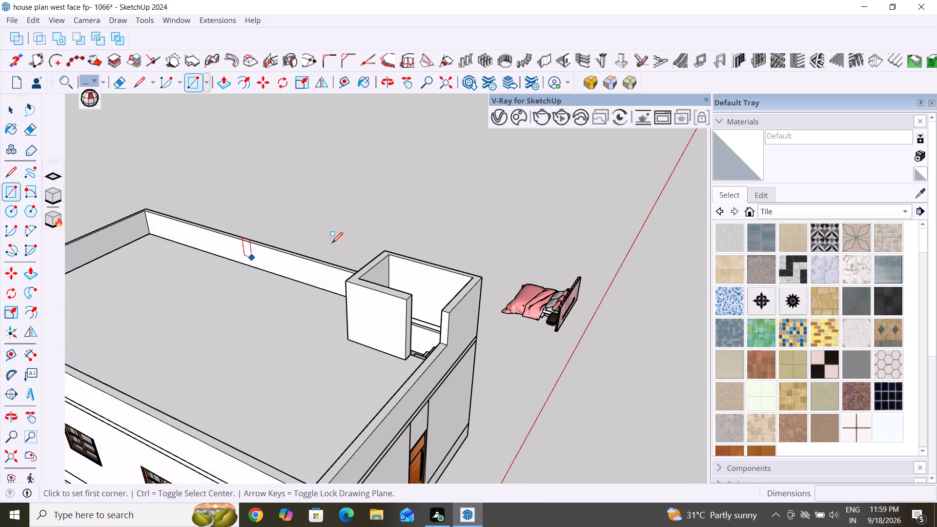
pyautogui.scroll(2, 332, 243)
pyautogui.click(354, 303)
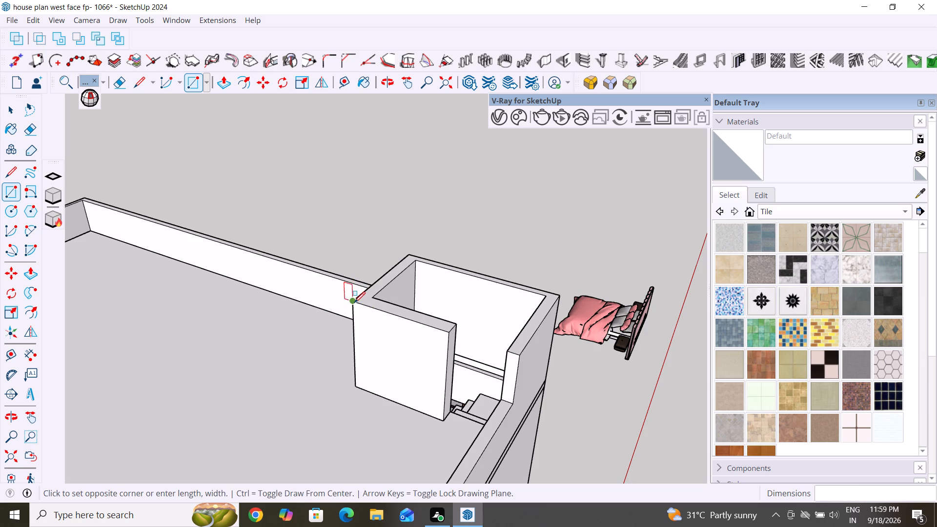
pyautogui.click(559, 296)
pyautogui.click(9, 114)
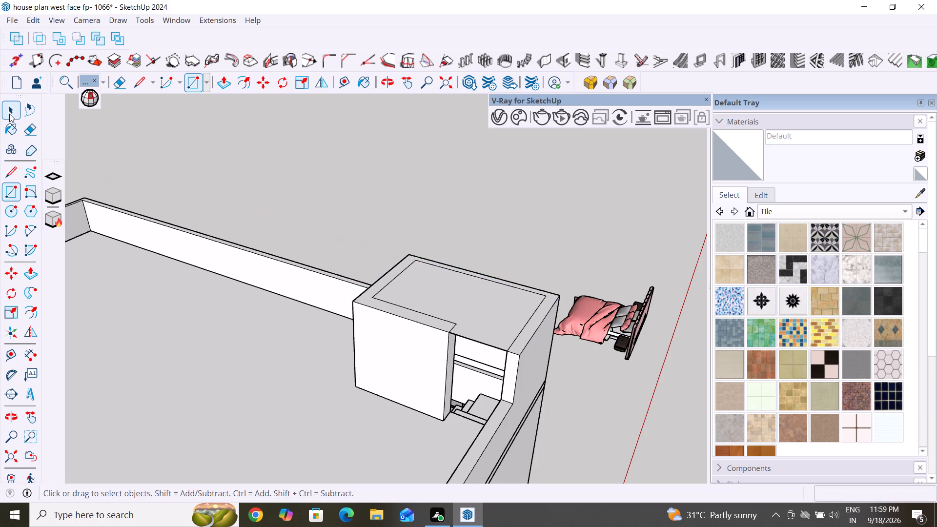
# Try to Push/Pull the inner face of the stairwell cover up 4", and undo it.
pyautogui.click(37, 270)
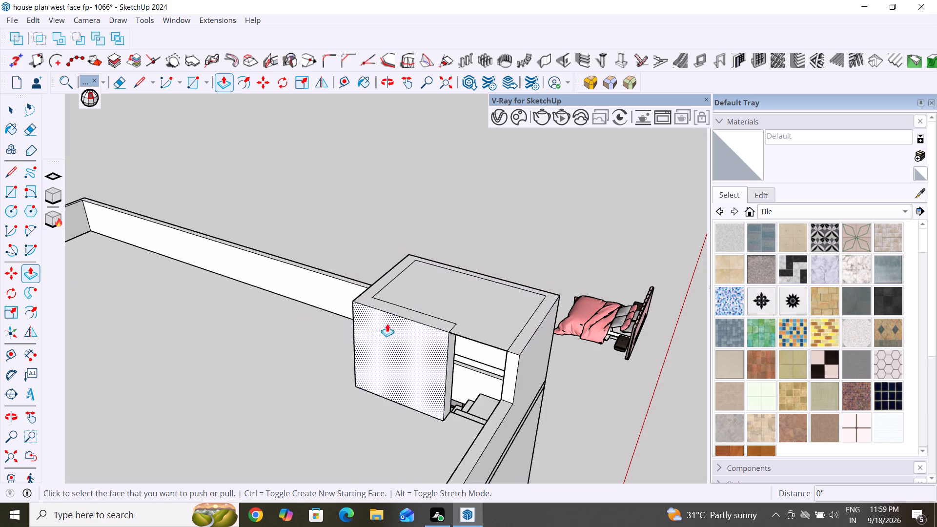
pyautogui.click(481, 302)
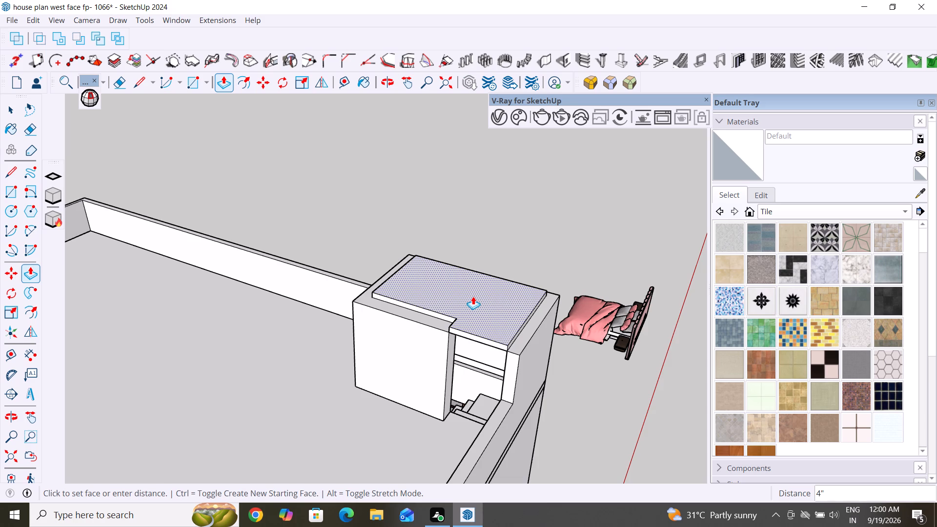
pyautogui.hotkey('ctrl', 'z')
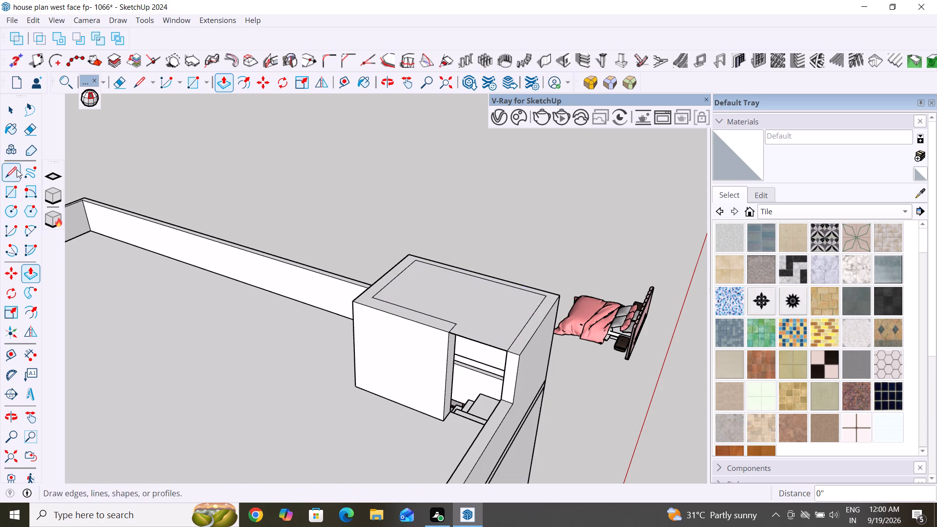
# Erase the inner wall outline edge on the stairwell cover along the wall beside the doorway opening.
pyautogui.click(9, 115)
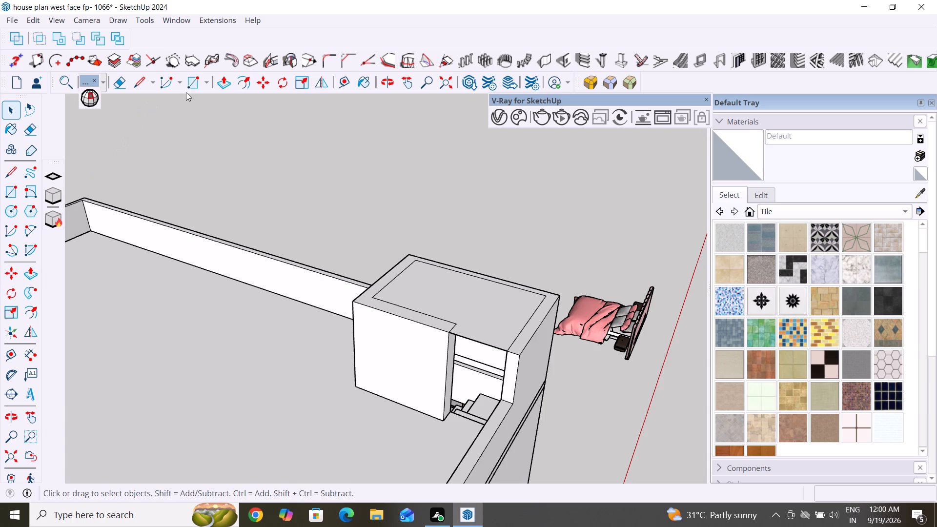
pyautogui.click(125, 81)
pyautogui.scroll(2, 431, 327)
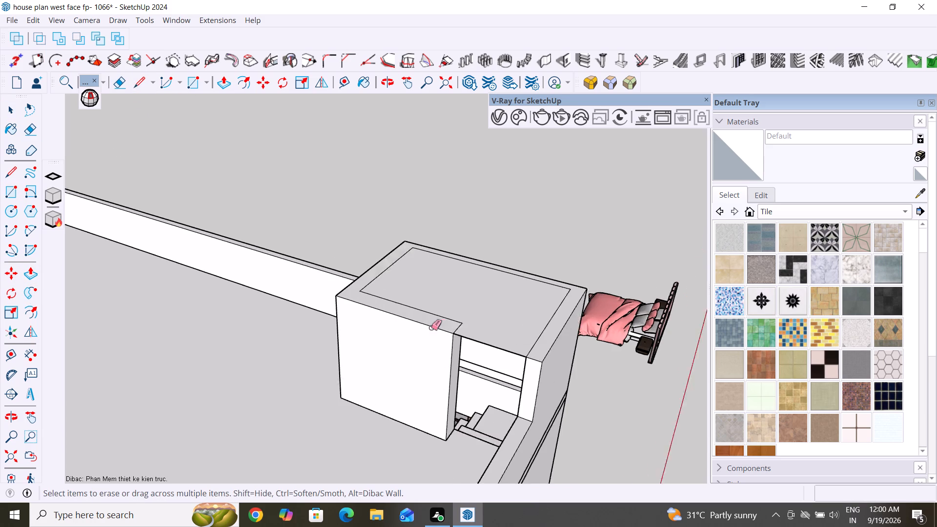
pyautogui.scroll(2, 431, 327)
pyautogui.moveTo(442, 318); pyautogui.dragTo(448, 303)
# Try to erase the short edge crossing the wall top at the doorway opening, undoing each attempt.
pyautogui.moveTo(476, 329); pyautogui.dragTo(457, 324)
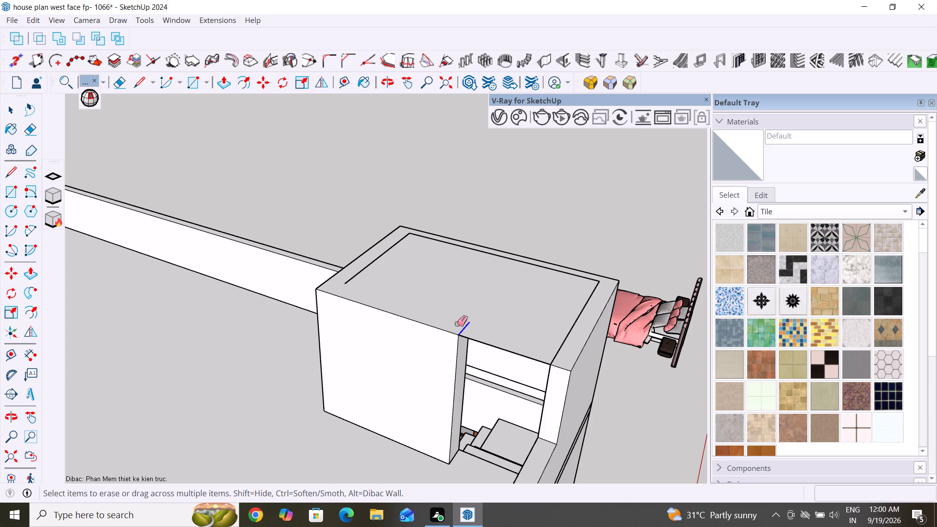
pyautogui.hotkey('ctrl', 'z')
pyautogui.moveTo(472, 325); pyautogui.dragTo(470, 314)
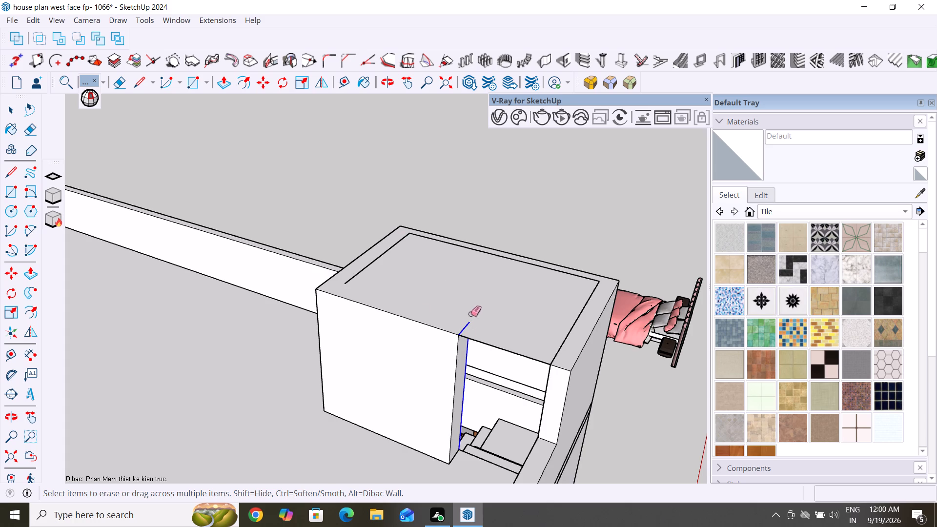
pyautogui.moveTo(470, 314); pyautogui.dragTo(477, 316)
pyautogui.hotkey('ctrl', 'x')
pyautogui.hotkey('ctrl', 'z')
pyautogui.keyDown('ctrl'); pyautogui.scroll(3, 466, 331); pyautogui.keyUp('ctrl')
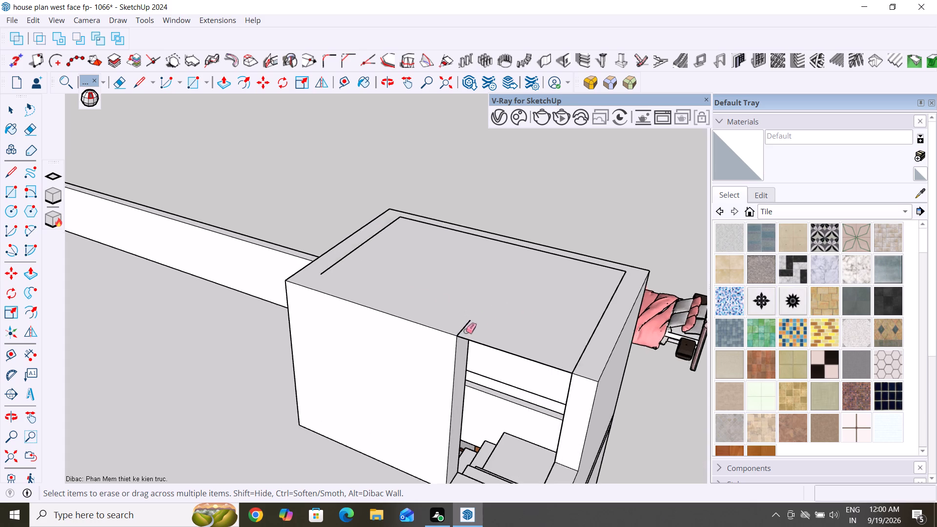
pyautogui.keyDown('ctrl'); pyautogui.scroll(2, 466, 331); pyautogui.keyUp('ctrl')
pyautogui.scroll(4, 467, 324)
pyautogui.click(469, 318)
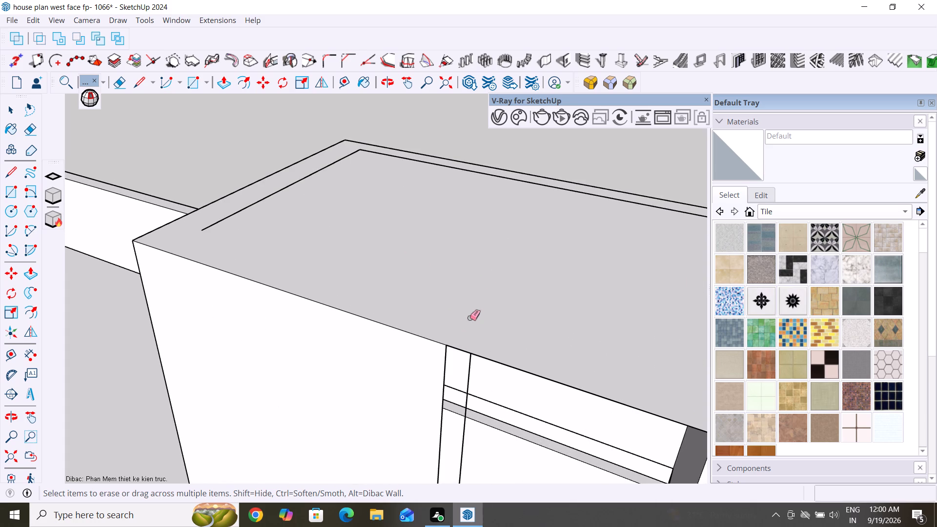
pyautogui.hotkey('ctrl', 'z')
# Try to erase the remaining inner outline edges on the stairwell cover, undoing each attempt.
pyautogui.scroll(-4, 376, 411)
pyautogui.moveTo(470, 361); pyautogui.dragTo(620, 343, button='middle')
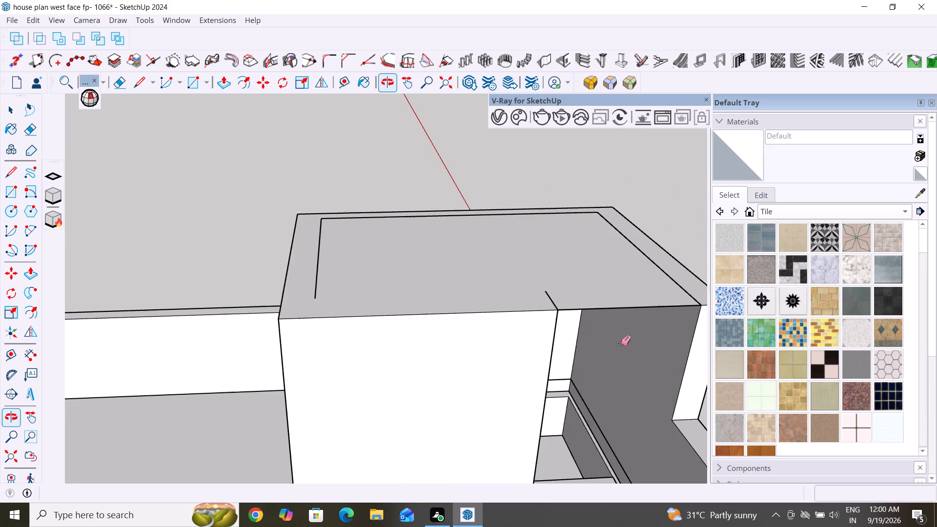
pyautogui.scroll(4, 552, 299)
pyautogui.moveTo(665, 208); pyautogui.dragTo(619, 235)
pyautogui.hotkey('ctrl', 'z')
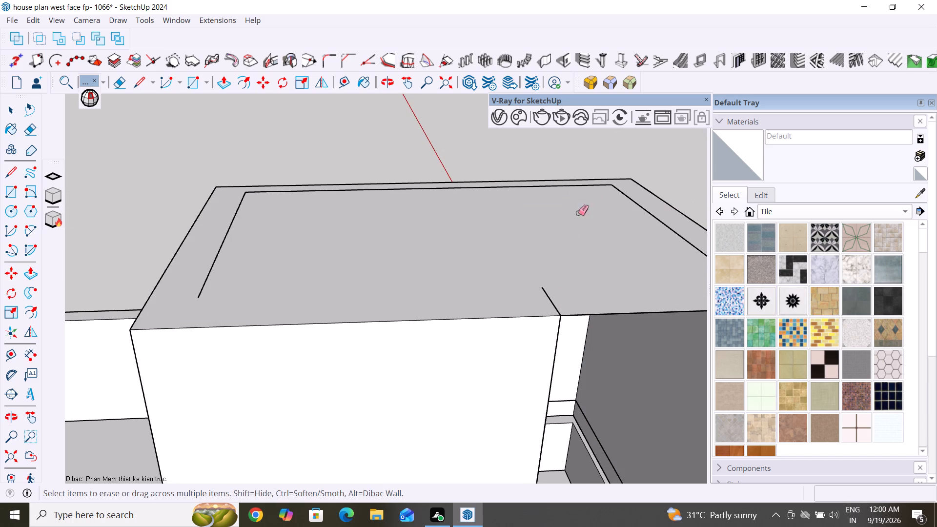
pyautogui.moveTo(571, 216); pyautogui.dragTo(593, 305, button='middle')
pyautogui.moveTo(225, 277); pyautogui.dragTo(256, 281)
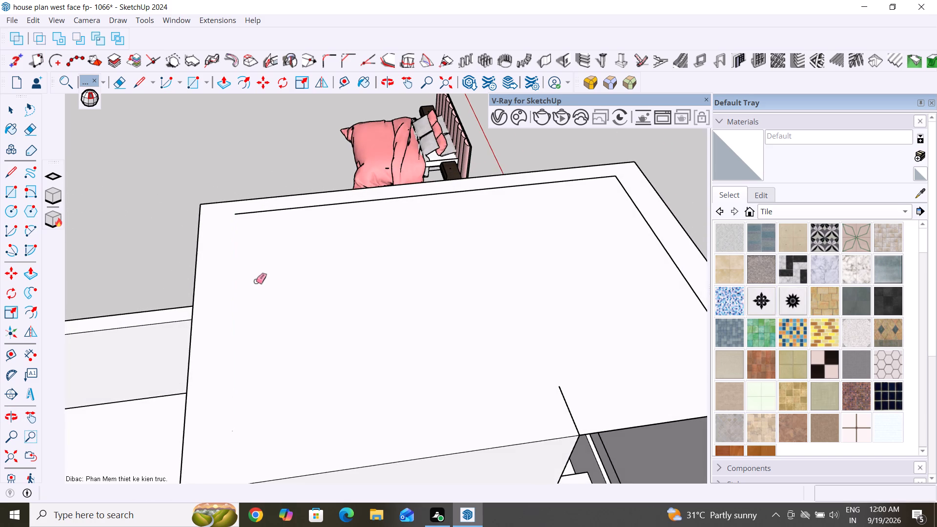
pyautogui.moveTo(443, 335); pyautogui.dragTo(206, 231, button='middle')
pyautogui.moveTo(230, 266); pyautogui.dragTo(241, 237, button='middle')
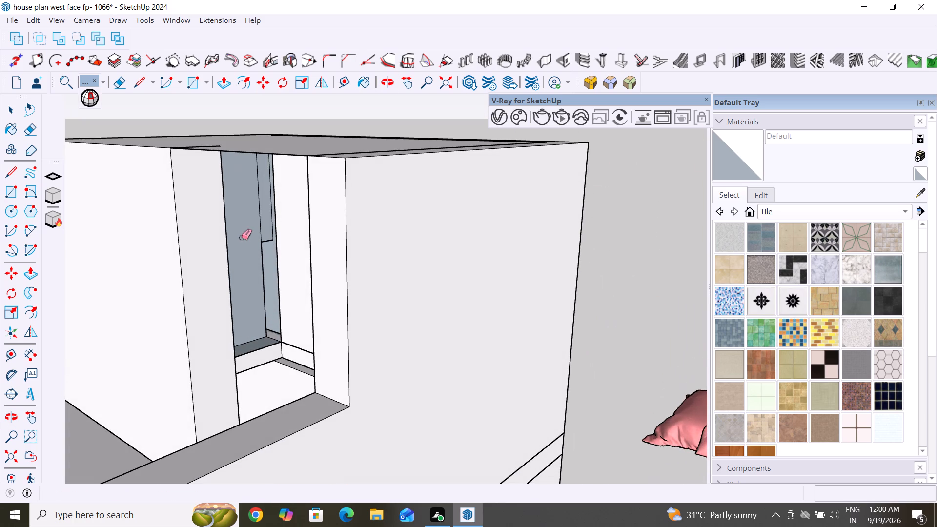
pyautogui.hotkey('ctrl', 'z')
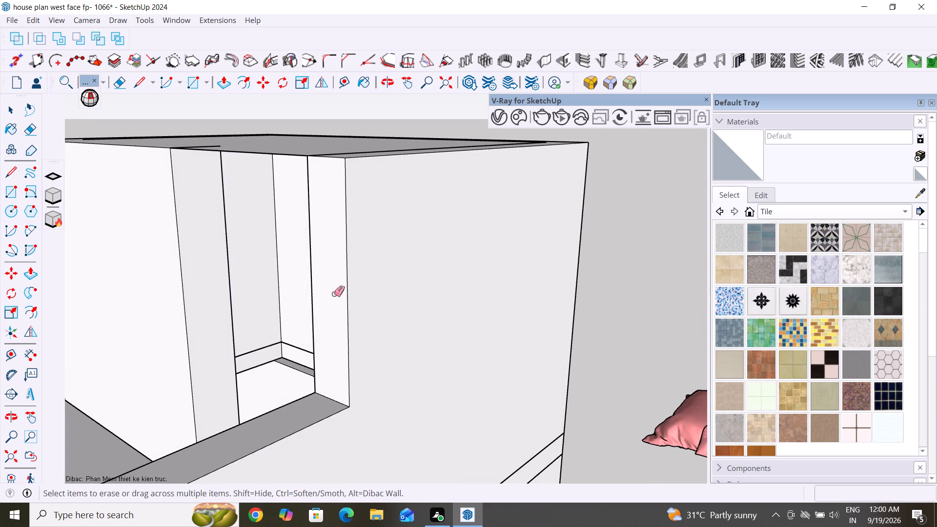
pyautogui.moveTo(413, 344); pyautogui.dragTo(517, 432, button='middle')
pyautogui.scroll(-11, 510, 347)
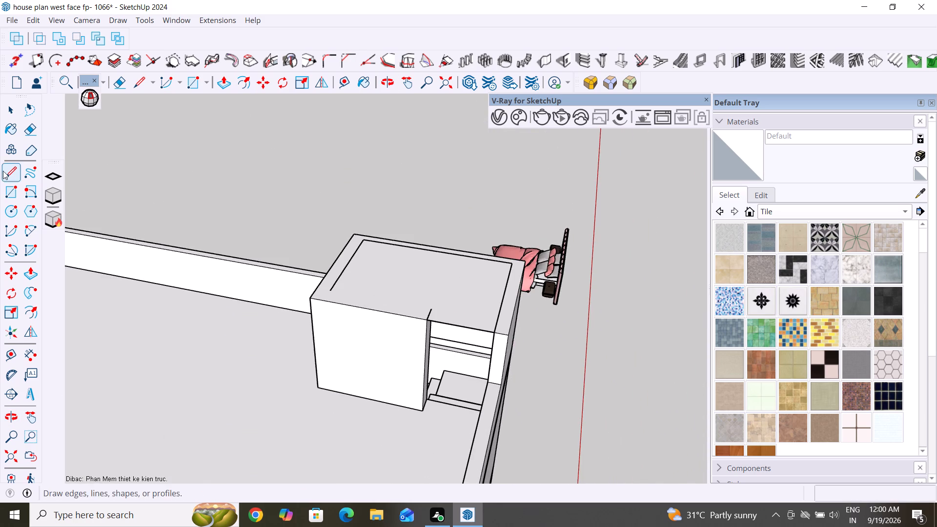
# Push/Pull the whole stairwell cover face up about 5 5/8" to form the roof slab.
pyautogui.click(15, 103)
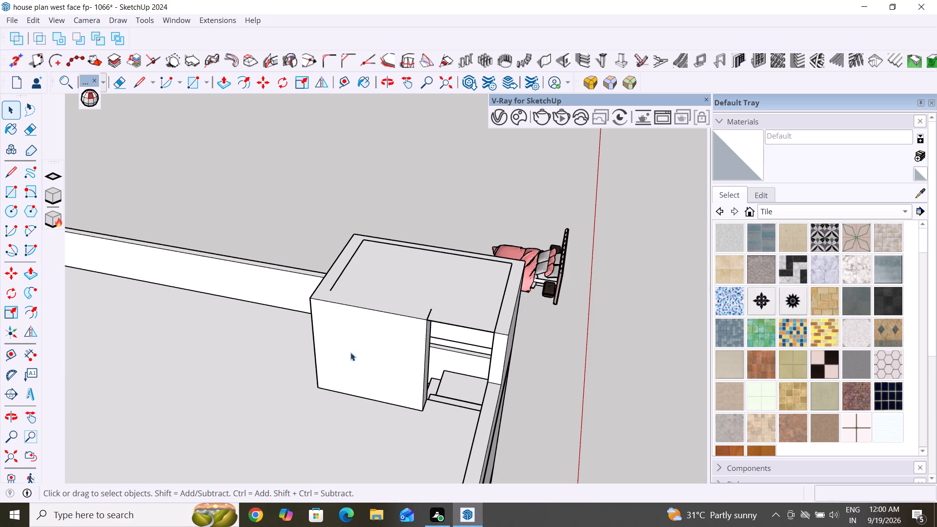
pyautogui.moveTo(360, 360); pyautogui.dragTo(529, 447, button='middle')
pyautogui.scroll(3, 421, 338)
pyautogui.moveTo(428, 338); pyautogui.dragTo(447, 346, button='middle')
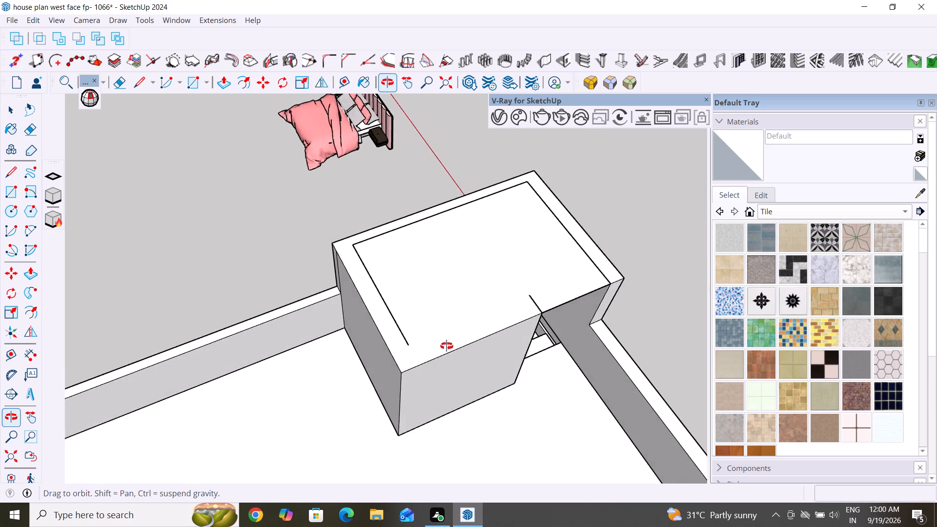
pyautogui.moveTo(447, 346); pyautogui.dragTo(551, 323, button='middle')
pyautogui.click(36, 272)
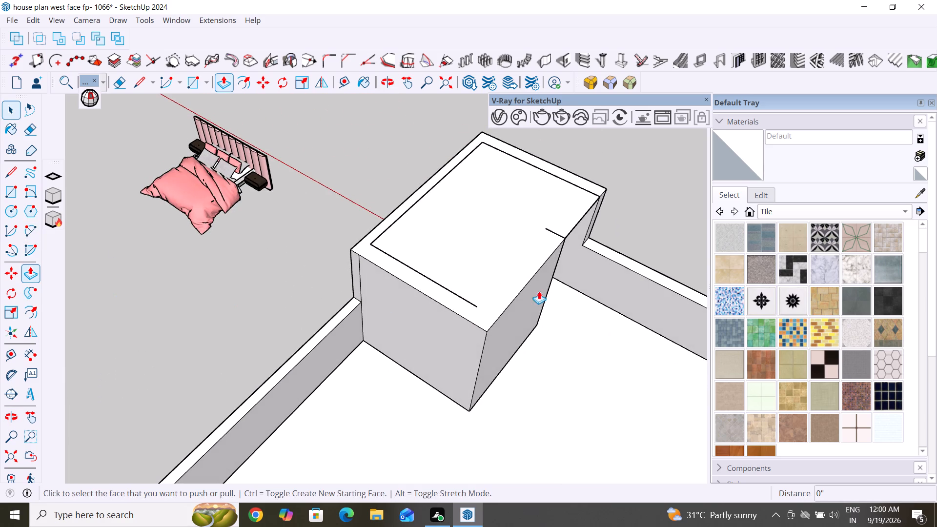
pyautogui.click(490, 244)
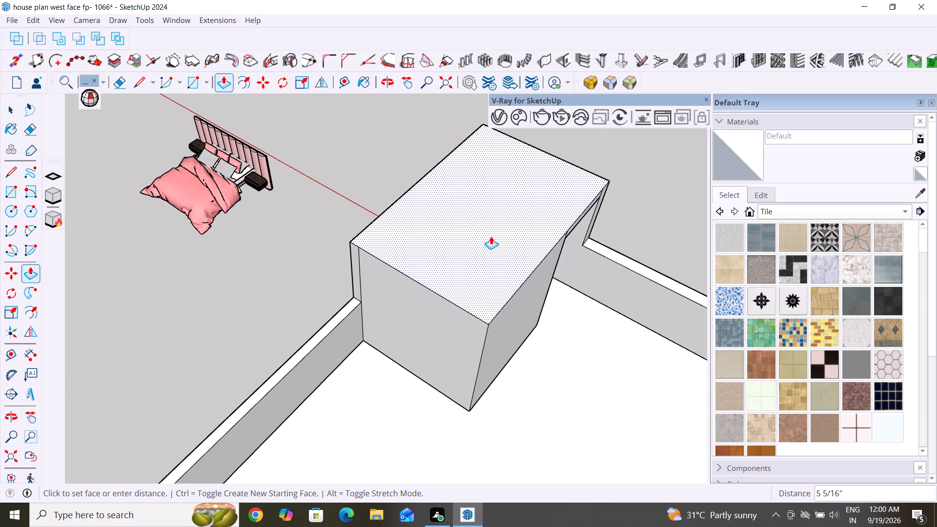
pyautogui.moveTo(491, 236); pyautogui.dragTo(388, 197, button='middle')
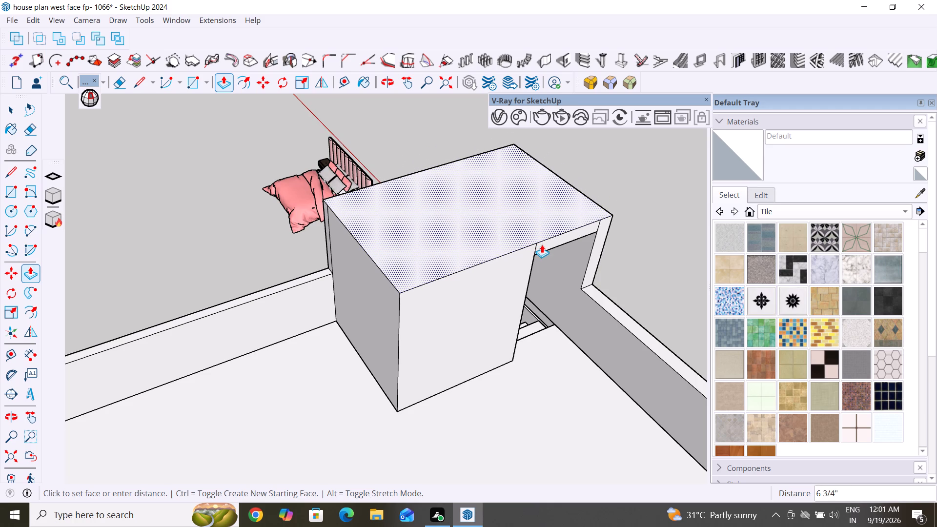
pyautogui.click(540, 245)
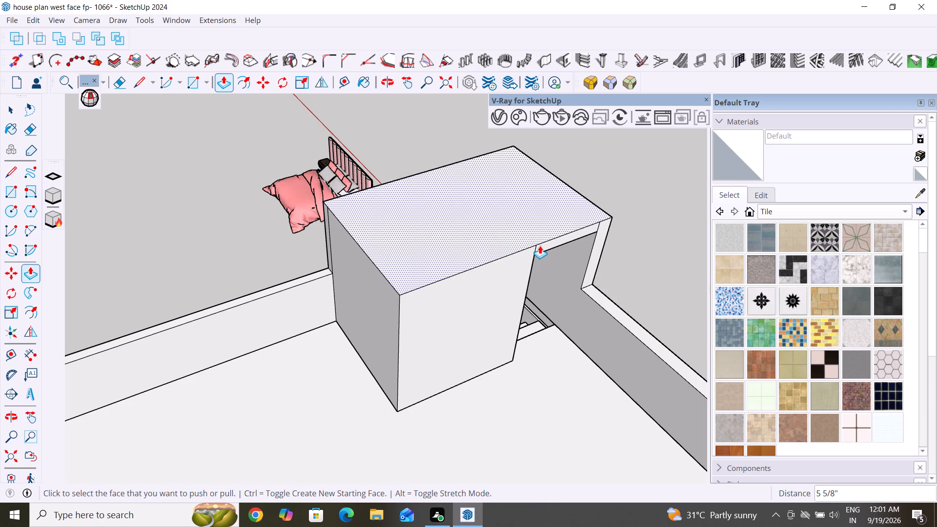
pyautogui.click(14, 110)
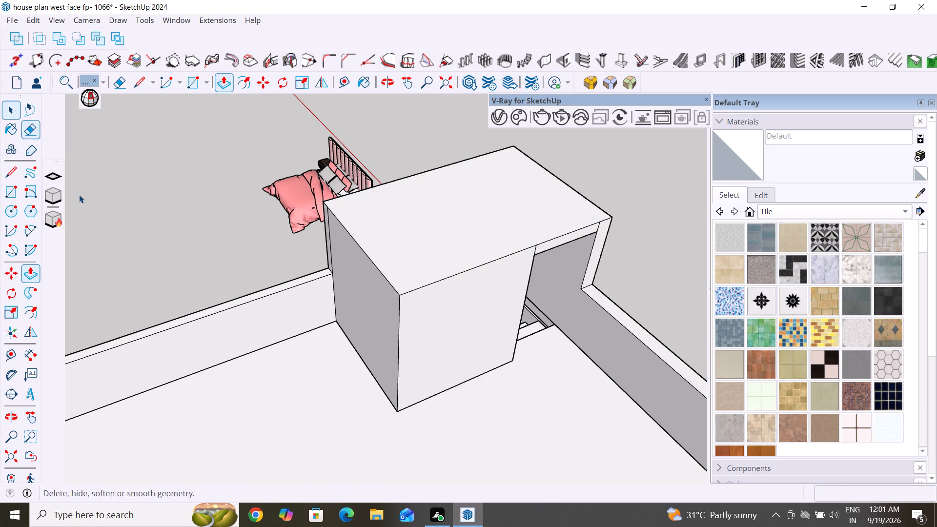
# Examine the slab-covered stairwell enclosure, its doorway opening and the house exterior from several sides.
pyautogui.scroll(-6, 501, 332)
pyautogui.moveTo(550, 371); pyautogui.dragTo(212, 308, button='middle')
pyautogui.moveTo(366, 348); pyautogui.dragTo(491, 286, button='middle')
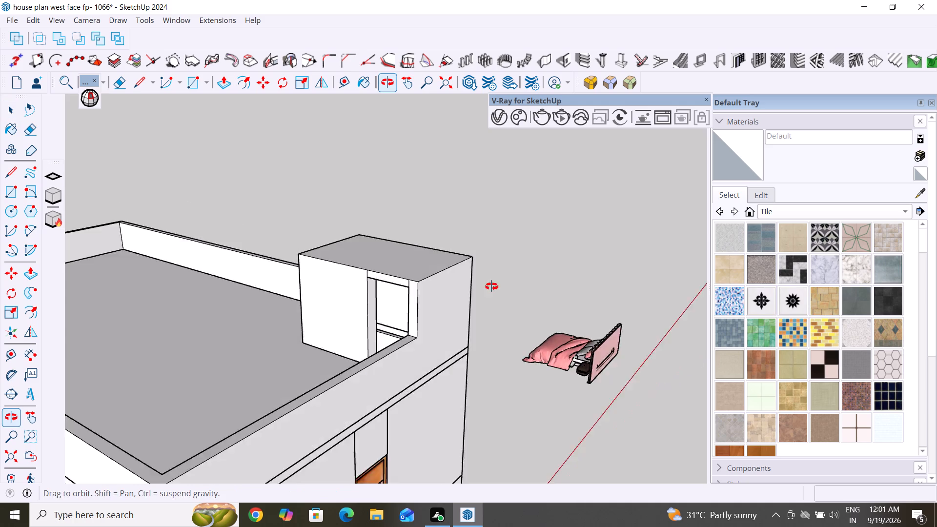
pyautogui.moveTo(491, 286); pyautogui.dragTo(492, 286, button='middle')
pyautogui.scroll(3, 411, 235)
pyautogui.moveTo(432, 273); pyautogui.dragTo(563, 277, button='middle')
pyautogui.scroll(7, 549, 261)
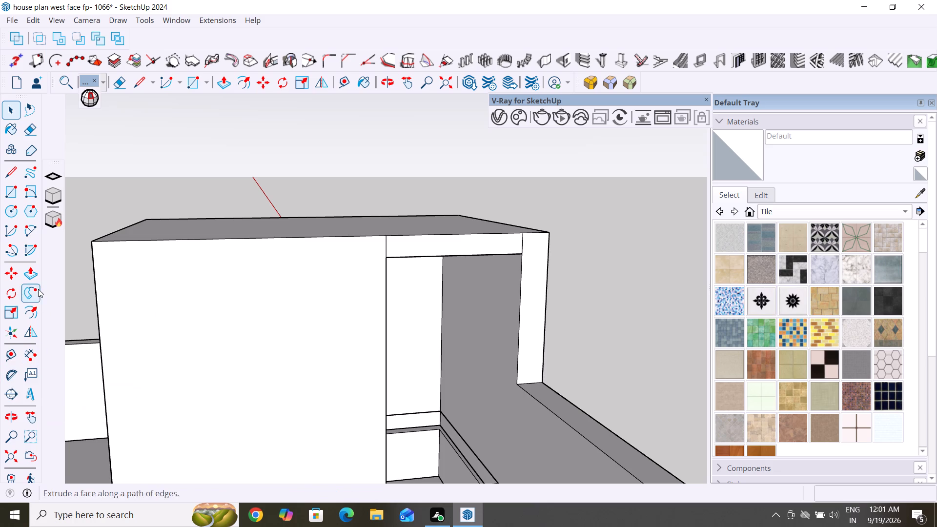
pyautogui.click(35, 273)
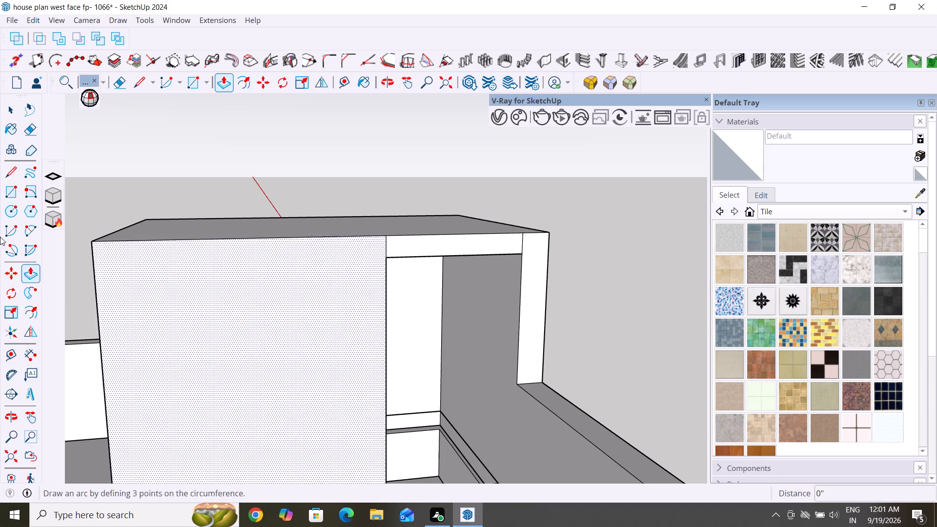
pyautogui.click(13, 105)
pyautogui.scroll(-13, 348, 306)
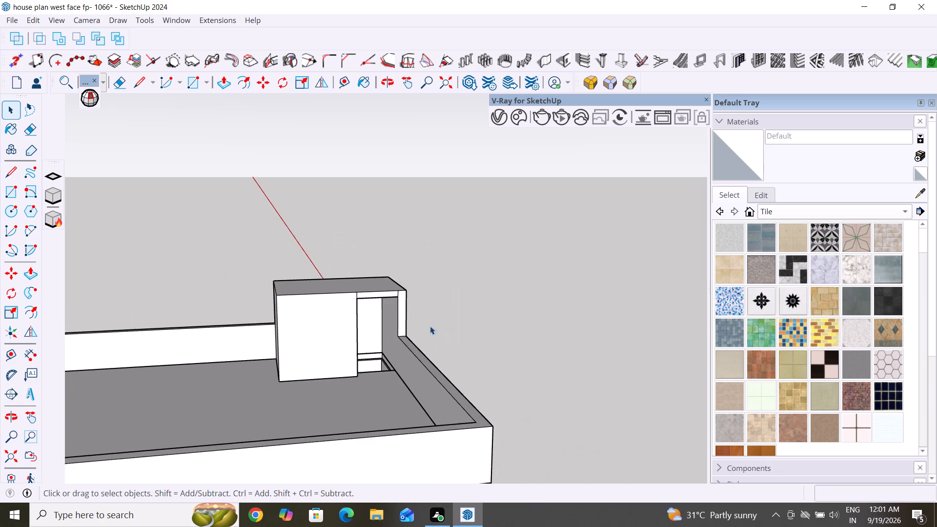
pyautogui.moveTo(530, 336); pyautogui.dragTo(115, 421, button='middle')
pyautogui.moveTo(483, 347); pyautogui.dragTo(375, 262, button='middle')
pyautogui.scroll(1, 468, 332)
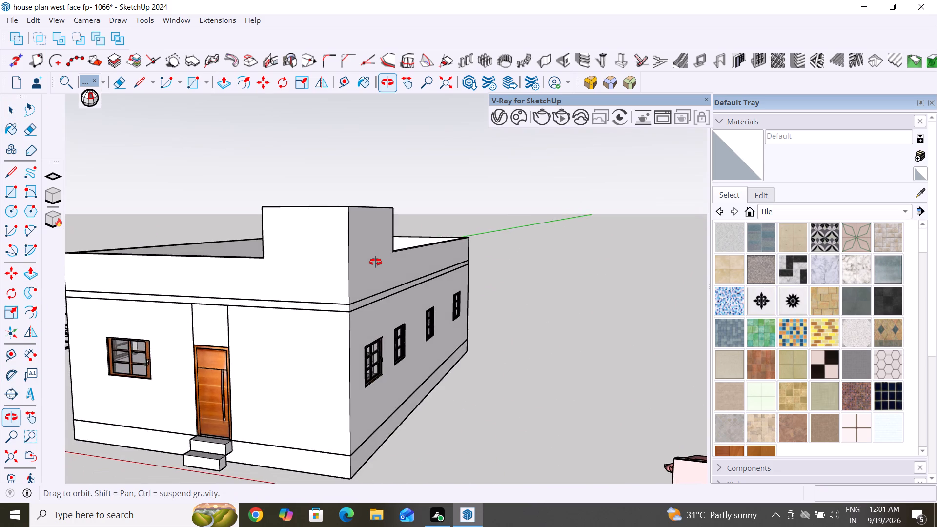
pyautogui.moveTo(375, 262); pyautogui.dragTo(631, 291, button='middle')
pyautogui.scroll(-7, 346, 365)
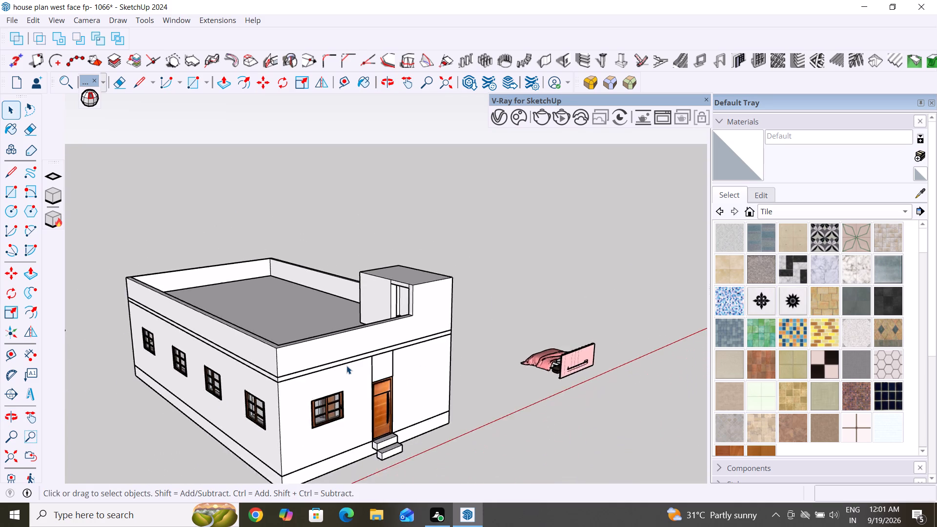
# Delete the stray pink bed lying on the ground outside the house.
pyautogui.scroll(-4, 346, 365)
pyautogui.moveTo(339, 405); pyautogui.dragTo(543, 382, button='middle')
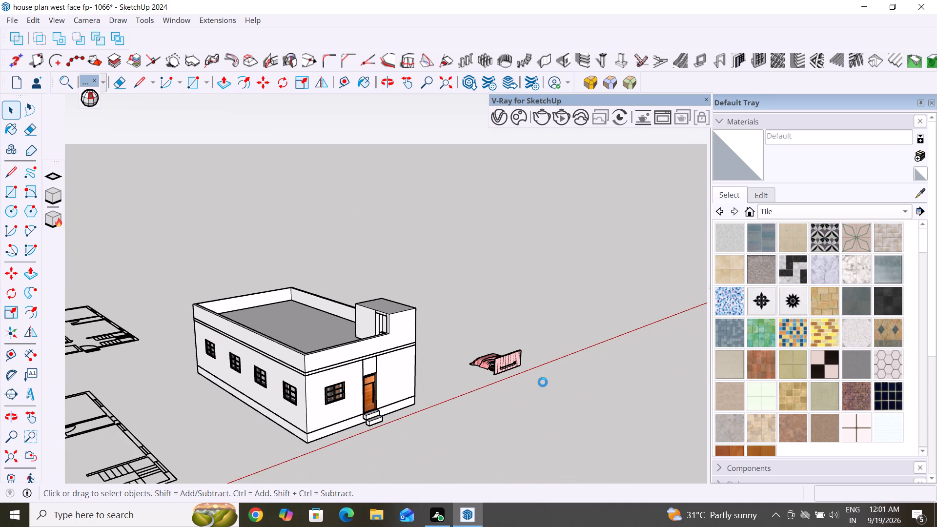
pyautogui.scroll(-4, 337, 406)
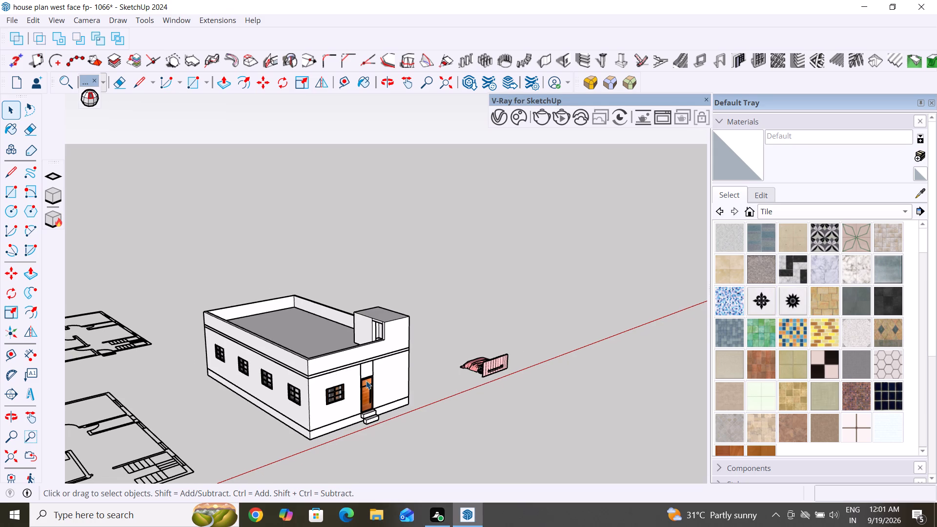
pyautogui.moveTo(483, 390); pyautogui.dragTo(477, 356, button='middle')
pyautogui.click(499, 375)
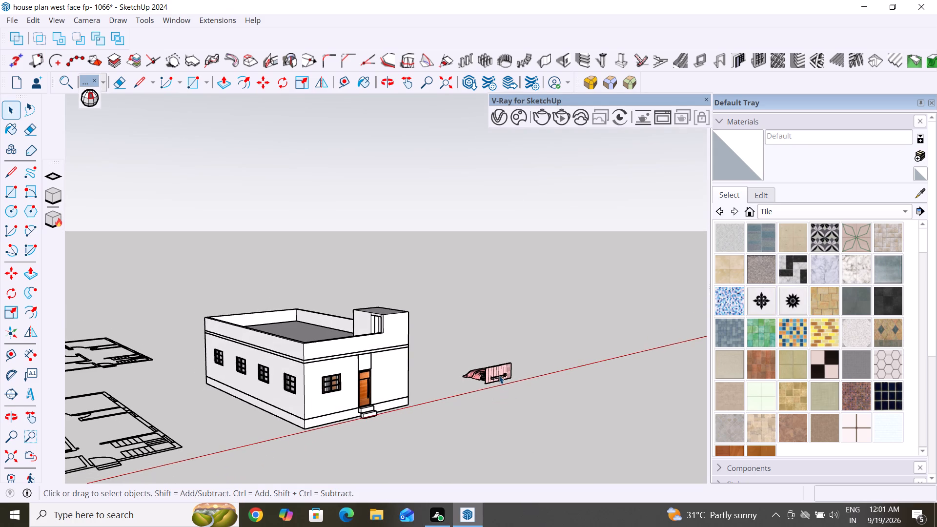
pyautogui.press('Delete')
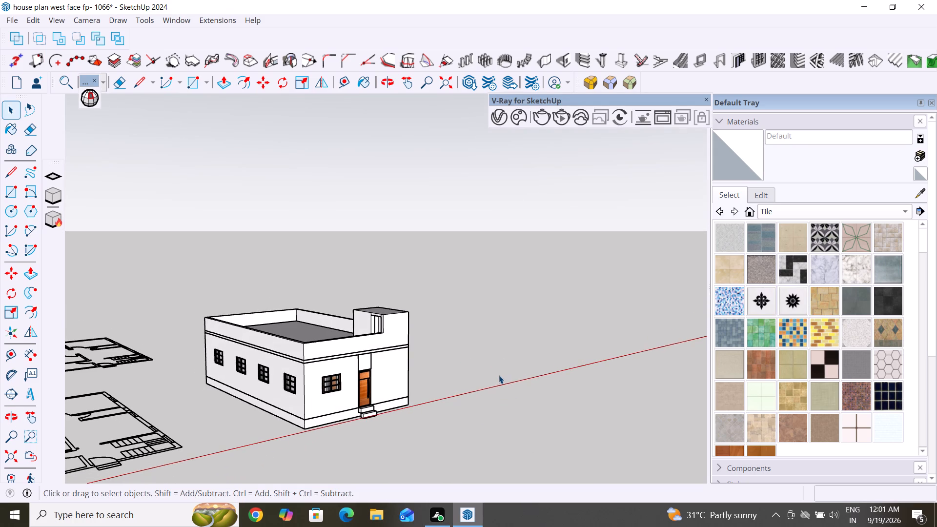
# Examine the house exterior from the front, the side walls and the floor plans beside it.
pyautogui.scroll(-7, 295, 395)
pyautogui.moveTo(382, 416); pyautogui.dragTo(316, 399, button='middle')
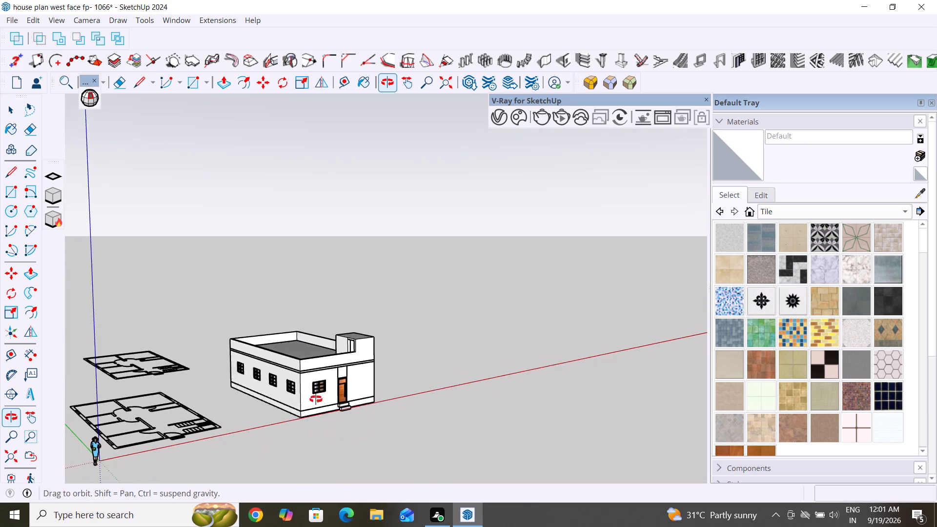
pyautogui.moveTo(316, 399); pyautogui.dragTo(179, 401, button='middle')
pyautogui.moveTo(435, 409); pyautogui.dragTo(133, 439, button='middle')
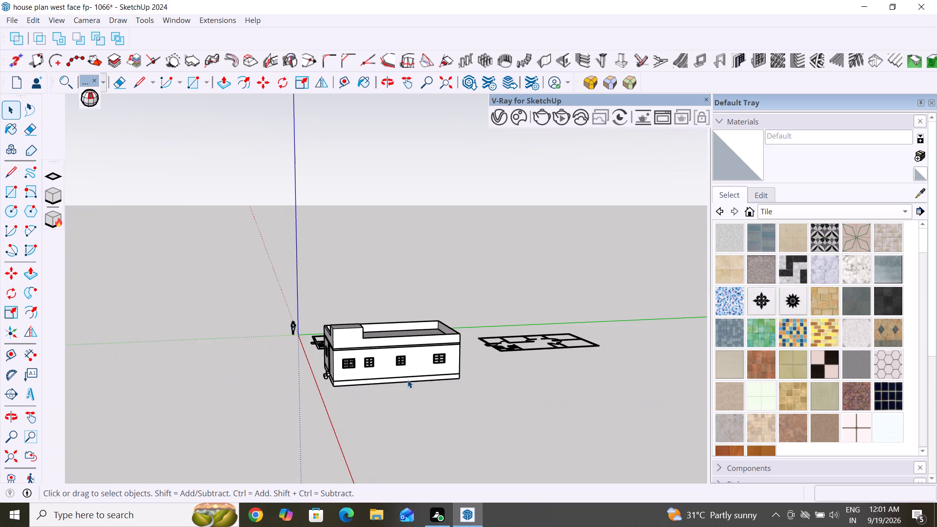
pyautogui.moveTo(408, 377); pyautogui.dragTo(310, 382, button='middle')
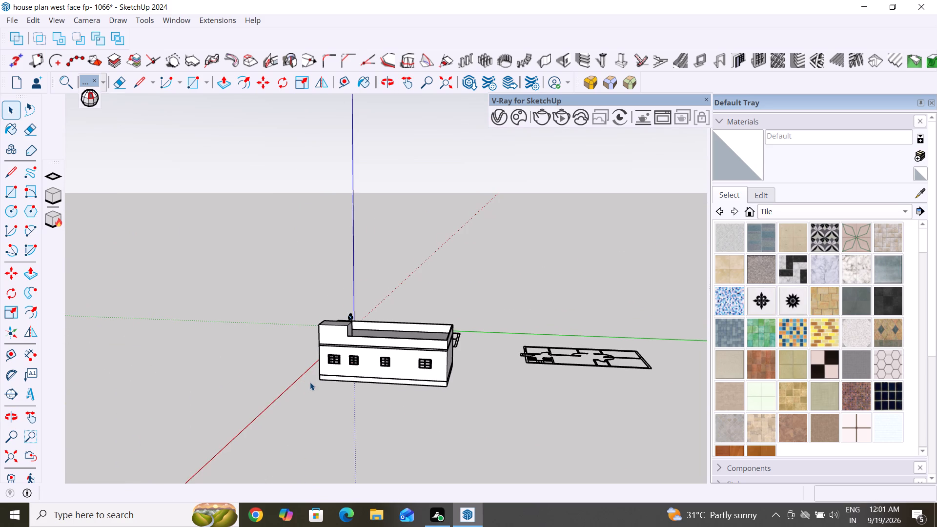
pyautogui.scroll(10, 389, 359)
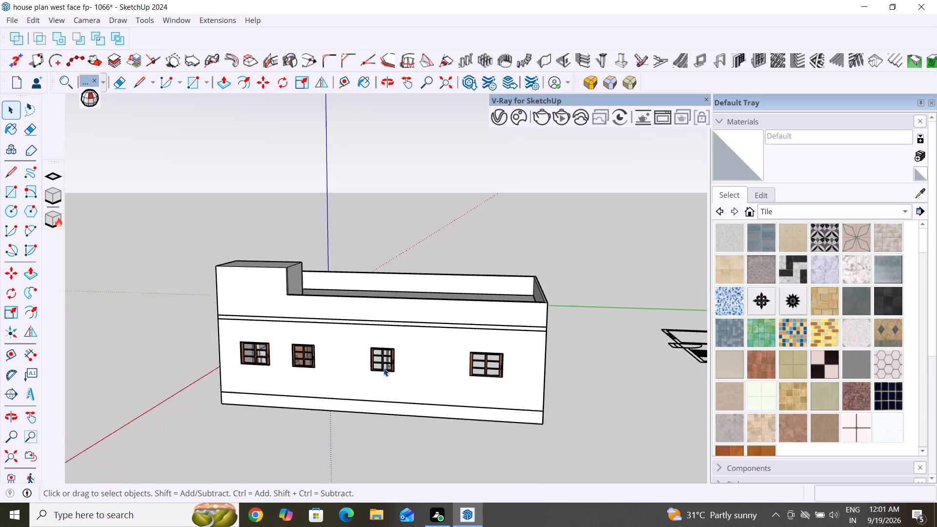
pyautogui.moveTo(355, 412); pyautogui.dragTo(642, 424, button='middle')
pyautogui.moveTo(236, 438); pyautogui.dragTo(459, 414, button='middle')
pyautogui.scroll(-5, 373, 268)
pyautogui.moveTo(311, 355); pyautogui.dragTo(372, 396, button='middle')
pyautogui.scroll(5, 339, 405)
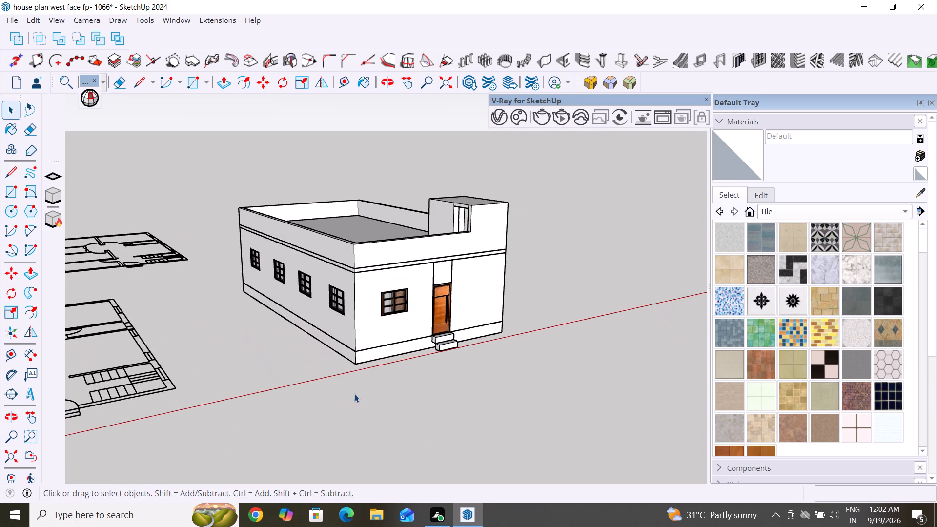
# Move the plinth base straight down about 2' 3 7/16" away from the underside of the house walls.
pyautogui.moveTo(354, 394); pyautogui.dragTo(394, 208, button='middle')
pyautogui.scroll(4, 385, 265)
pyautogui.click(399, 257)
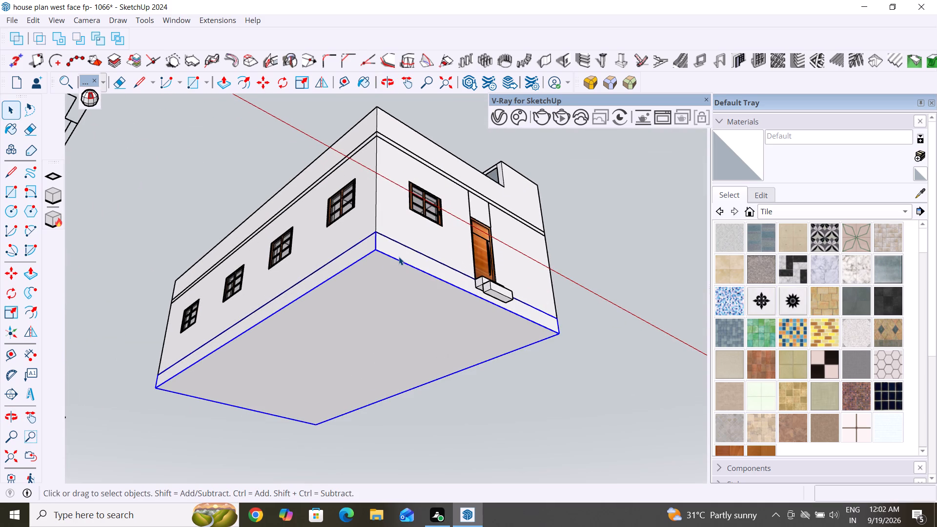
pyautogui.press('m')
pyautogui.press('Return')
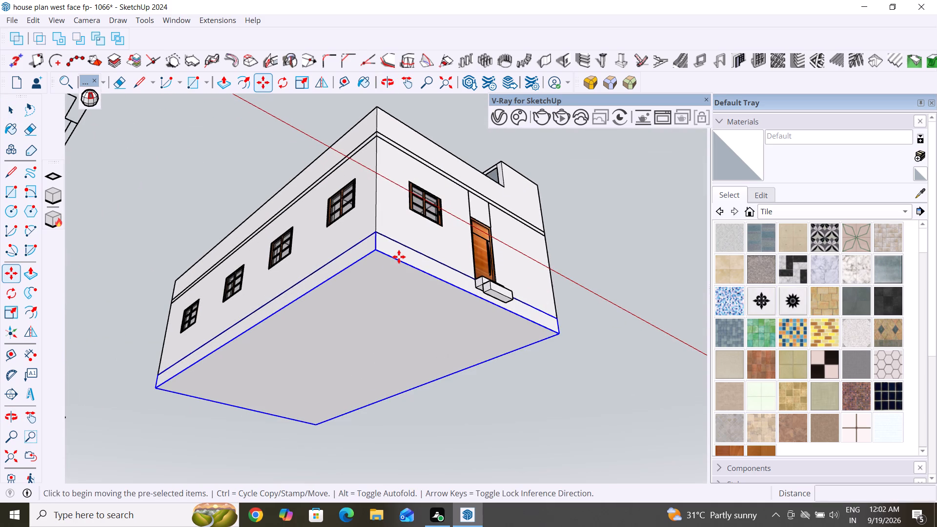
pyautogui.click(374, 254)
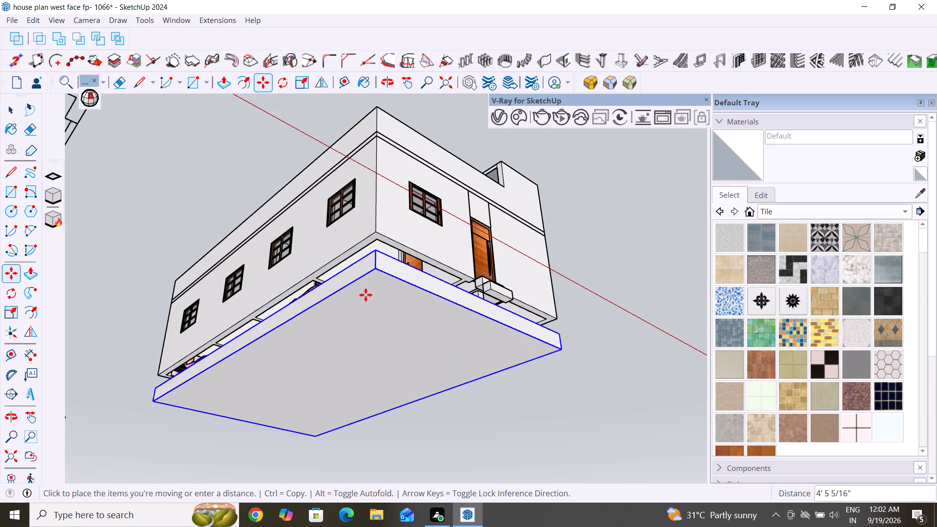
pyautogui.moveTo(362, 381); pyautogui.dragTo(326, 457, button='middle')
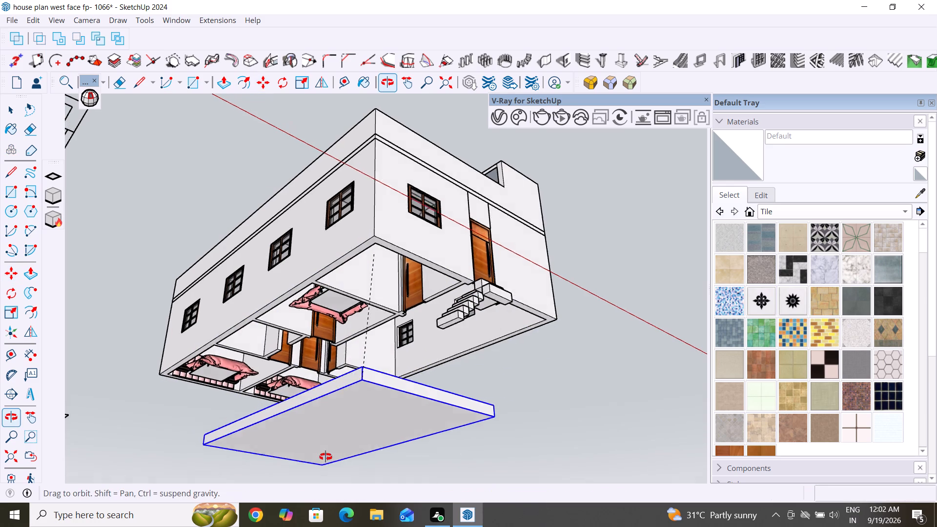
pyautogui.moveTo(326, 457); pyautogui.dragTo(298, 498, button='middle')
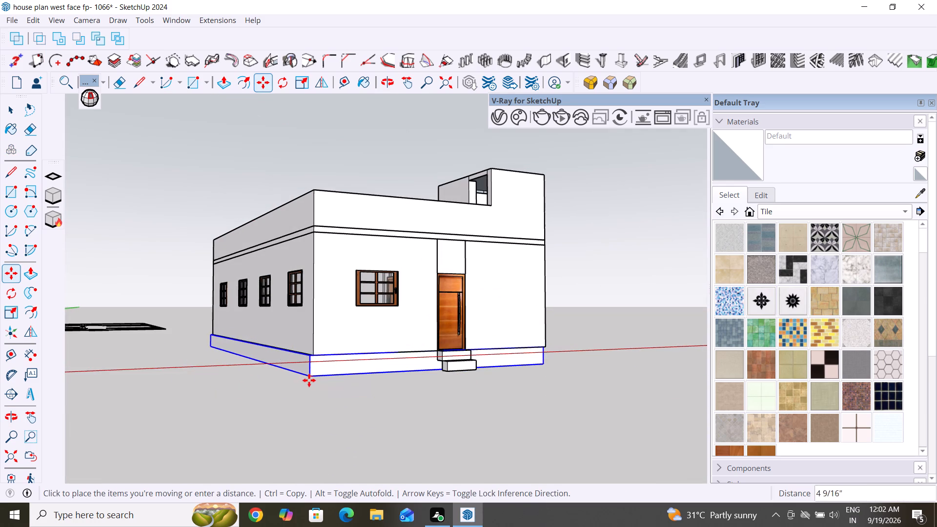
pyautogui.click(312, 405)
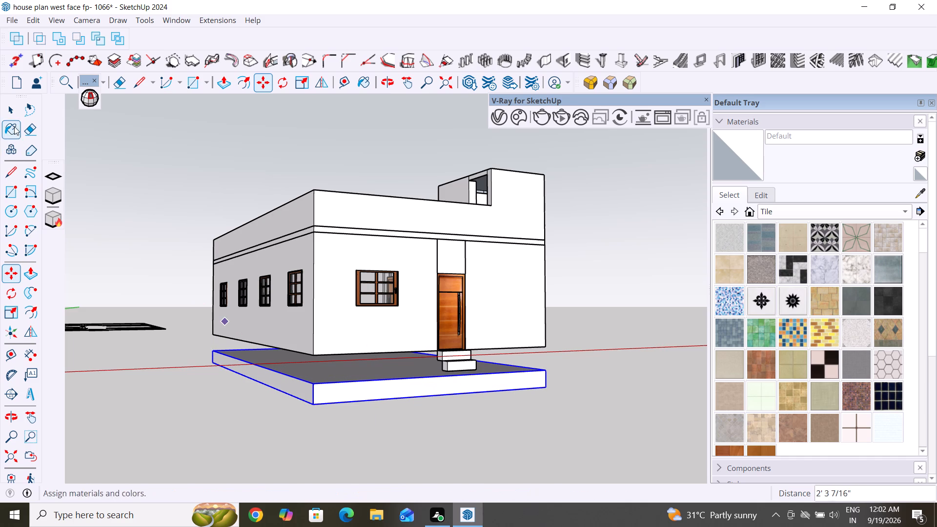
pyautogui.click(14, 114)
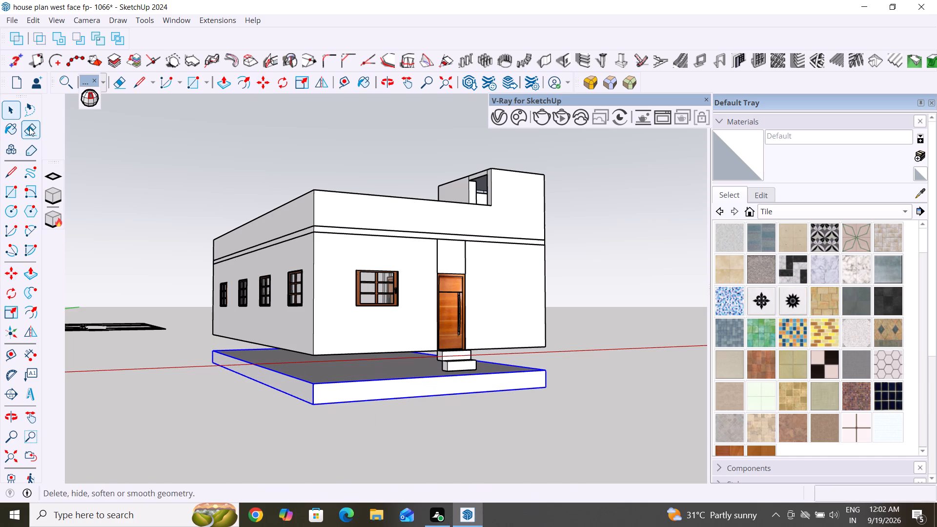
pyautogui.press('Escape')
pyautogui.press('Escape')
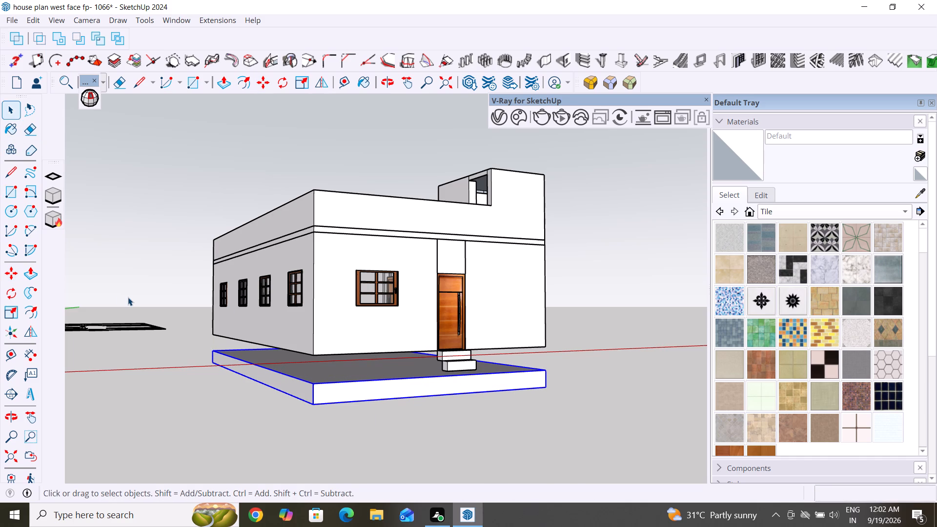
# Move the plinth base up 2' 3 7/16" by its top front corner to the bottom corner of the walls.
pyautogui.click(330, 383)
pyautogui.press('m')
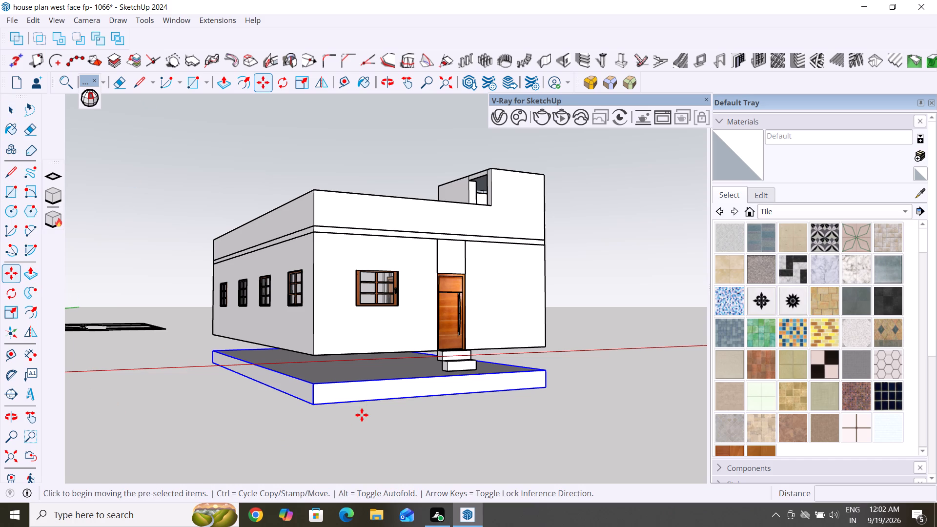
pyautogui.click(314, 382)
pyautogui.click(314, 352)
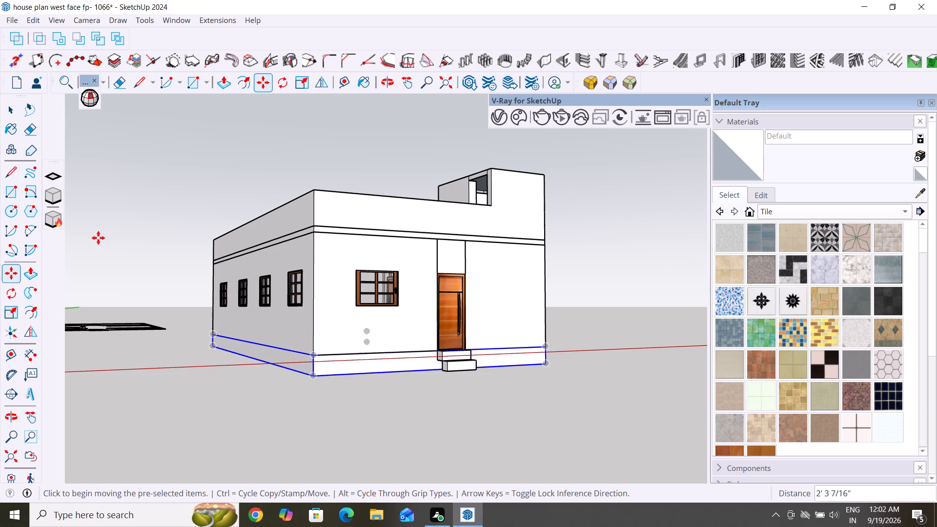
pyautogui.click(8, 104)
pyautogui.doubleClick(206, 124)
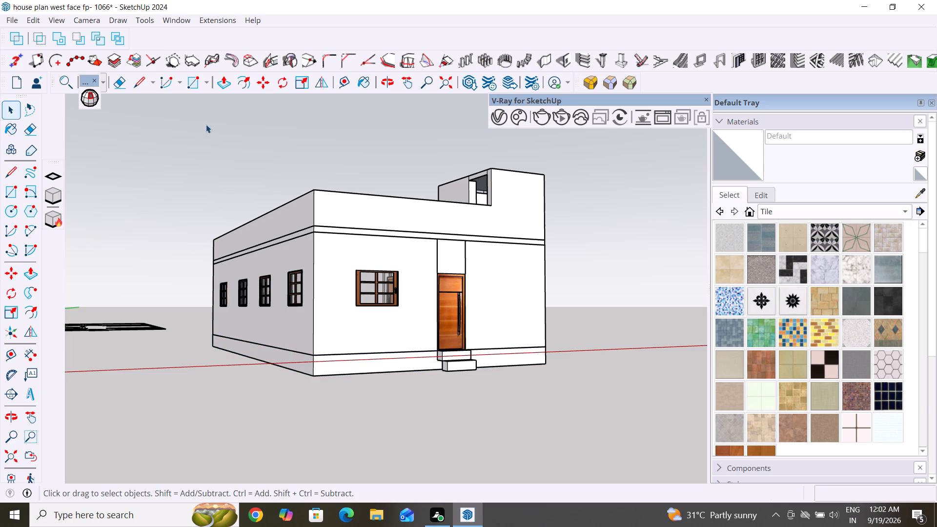
# Examine the finished house from all sides, including the roof stairwell, windows, plinth and entrance steps.
pyautogui.scroll(-5, 406, 281)
pyautogui.moveTo(430, 306); pyautogui.dragTo(413, 409, button='middle')
pyautogui.moveTo(580, 331); pyautogui.dragTo(478, 354, button='middle')
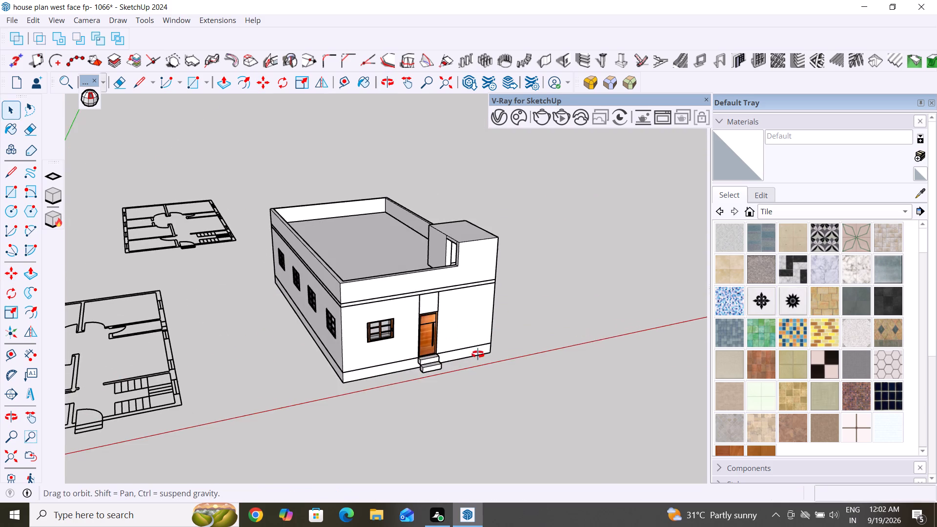
pyautogui.moveTo(478, 354); pyautogui.dragTo(683, 318, button='middle')
pyautogui.scroll(4, 346, 365)
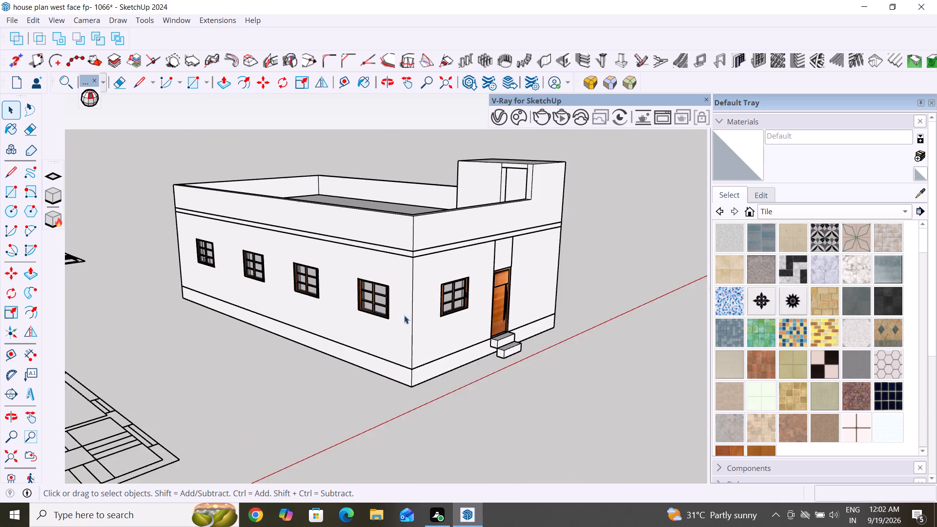
pyautogui.scroll(4, 437, 288)
pyautogui.moveTo(340, 340); pyautogui.dragTo(622, 283, button='middle')
pyautogui.scroll(1, 210, 369)
pyautogui.moveTo(210, 369); pyautogui.dragTo(362, 432, button='middle')
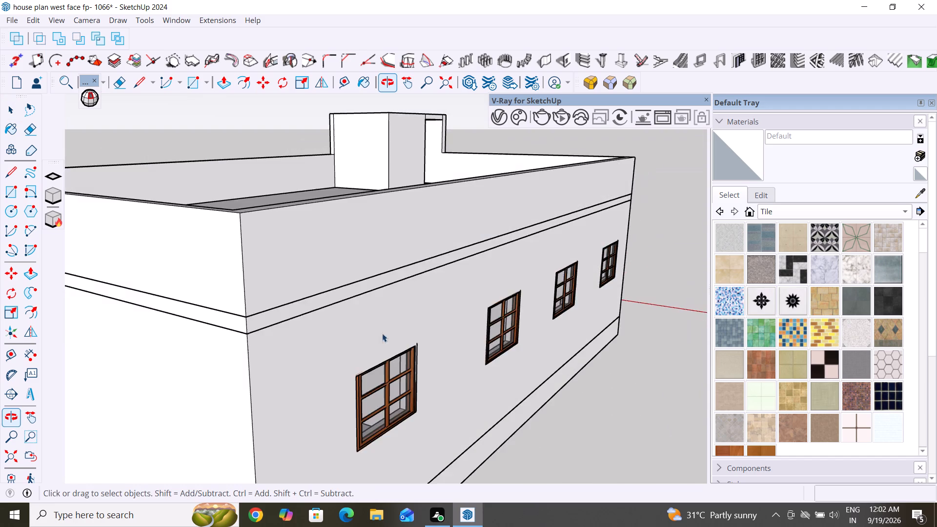
pyautogui.scroll(-11, 425, 249)
pyautogui.moveTo(298, 320); pyautogui.dragTo(568, 352, button='middle')
pyautogui.moveTo(171, 380); pyautogui.dragTo(254, 402, button='middle')
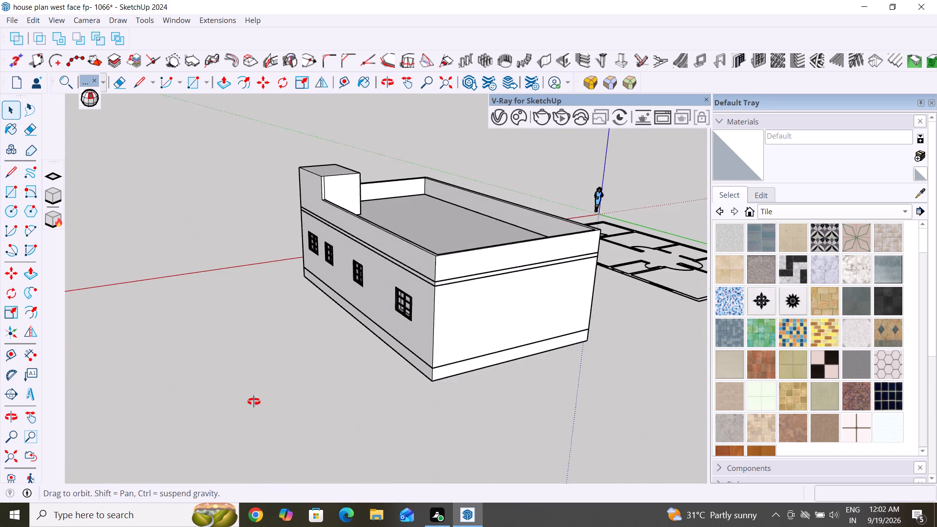
pyautogui.moveTo(254, 402); pyautogui.dragTo(533, 406, button='middle')
pyautogui.moveTo(264, 383); pyautogui.dragTo(495, 384, button='middle')
pyautogui.scroll(4, 355, 333)
pyautogui.moveTo(256, 380); pyautogui.dragTo(356, 385, button='middle')
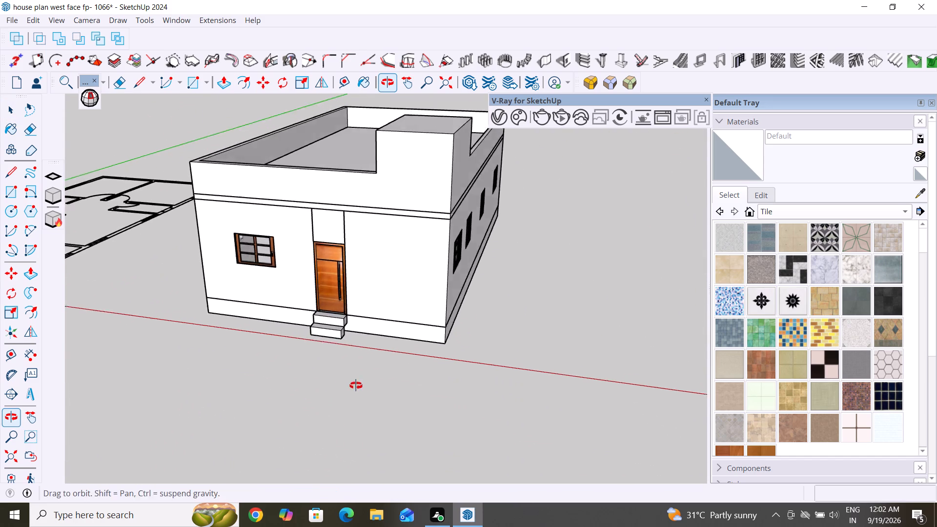
pyautogui.moveTo(356, 385); pyautogui.dragTo(356, 385, button='middle')
pyautogui.scroll(4, 371, 295)
pyautogui.moveTo(385, 306); pyautogui.dragTo(377, 269, button='middle')
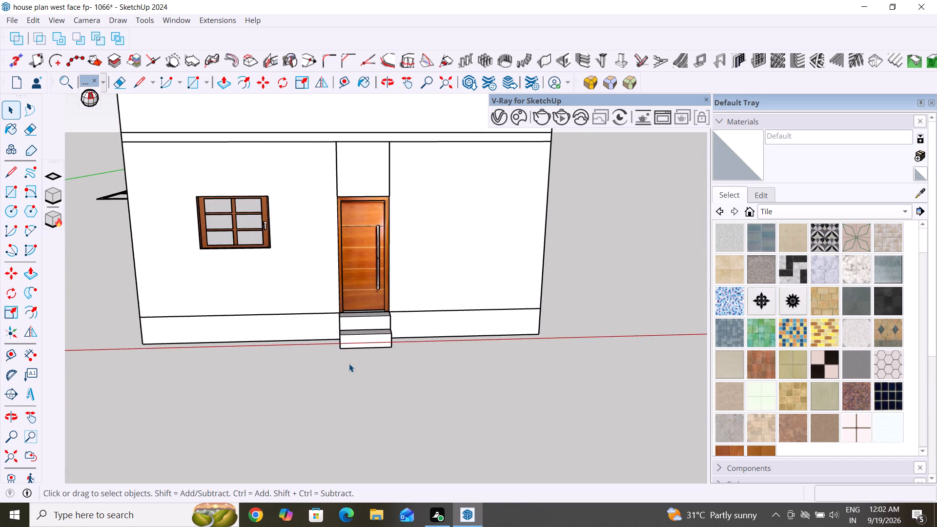
pyautogui.scroll(-8, 349, 364)
pyautogui.moveTo(352, 366); pyautogui.dragTo(430, 309, button='middle')
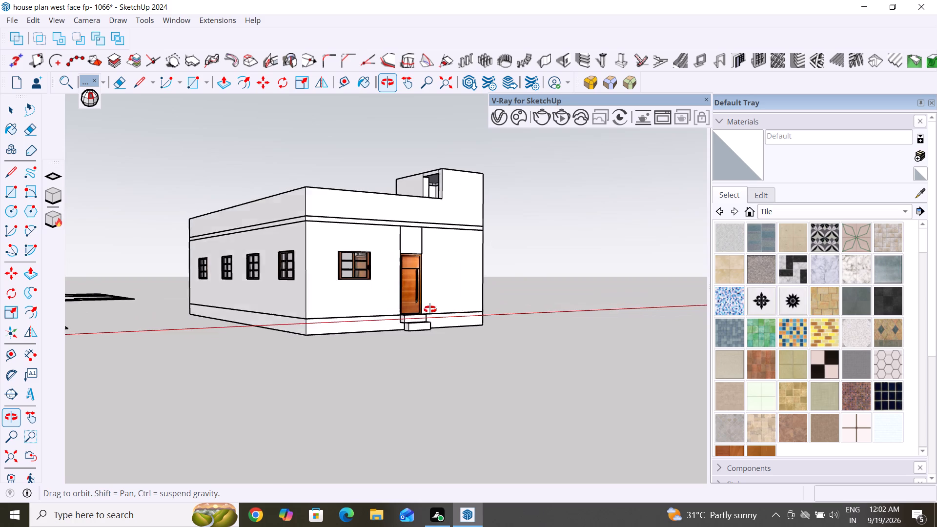
pyautogui.moveTo(430, 309); pyautogui.dragTo(398, 348, button='middle')
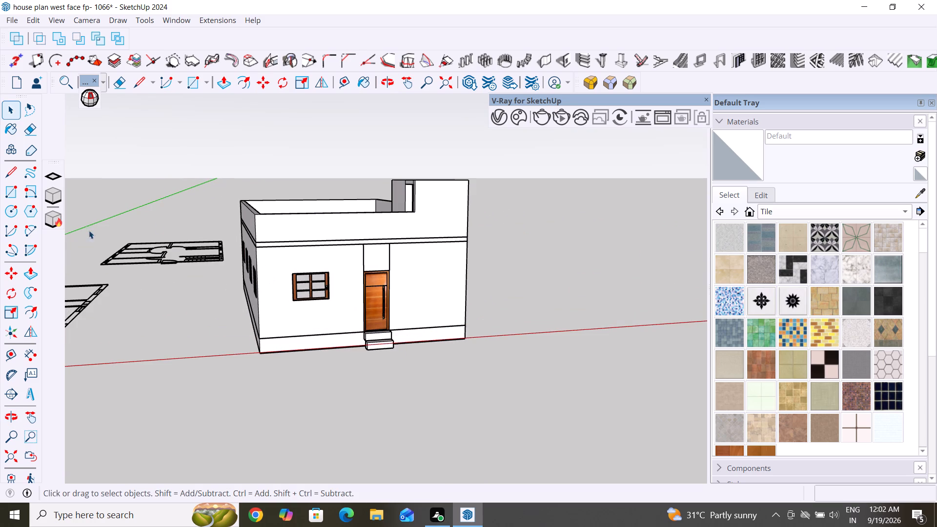
# Save the house model file.
pyautogui.hotkey('ctrl', 's')
pyautogui.hotkey('ctrl', 's')
pyautogui.hotkey('ctrl', 's')
pyautogui.hotkey('ctrl', 's')
pyautogui.hotkey('ctrl', 's')
pyautogui.hotkey('ctrl', 's')
pyautogui.press('Escape')
pyautogui.press('Escape')
pyautogui.hotkey('ctrl', 's')
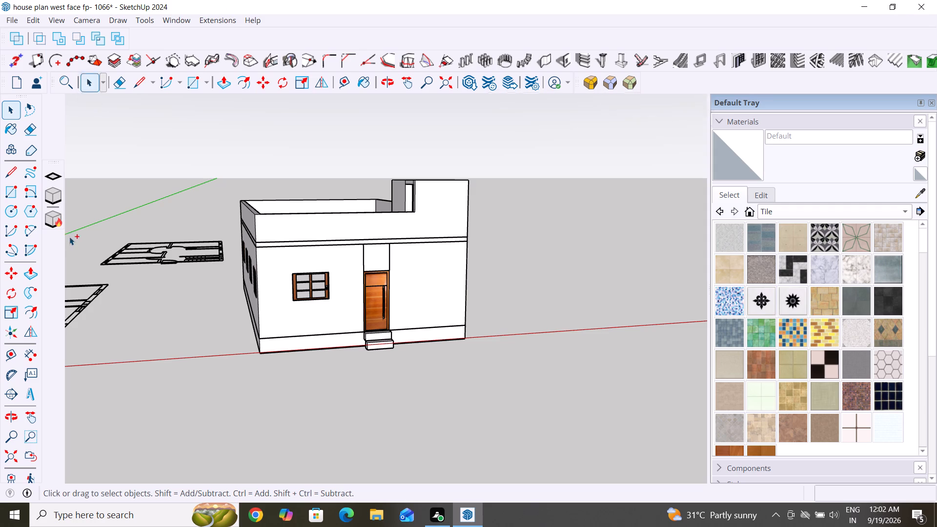
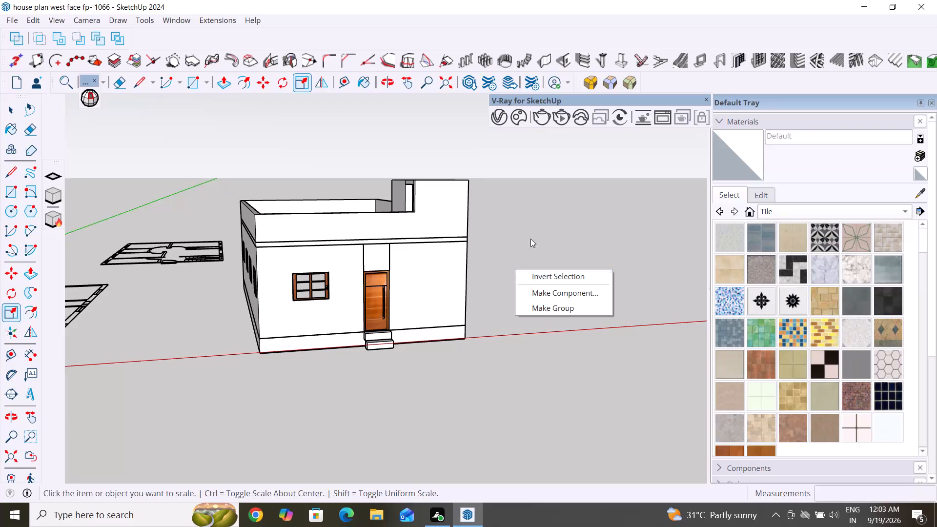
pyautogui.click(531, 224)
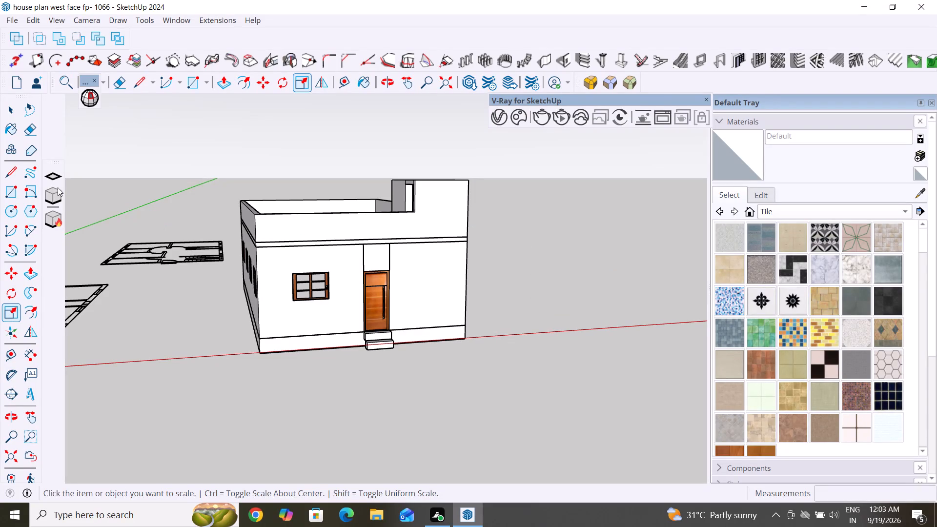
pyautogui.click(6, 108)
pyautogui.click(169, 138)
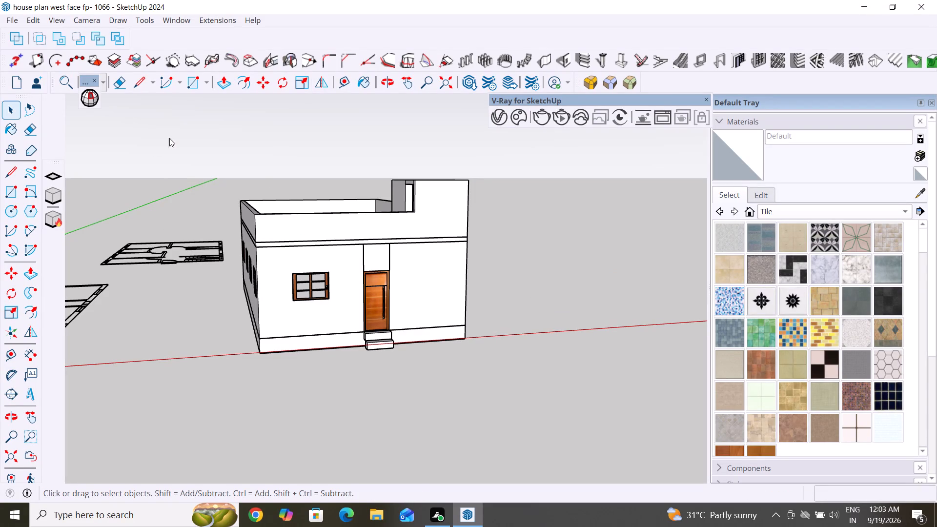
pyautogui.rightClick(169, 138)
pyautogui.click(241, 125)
# Examine the house model and the two flat floor plans beside it from several sides and distances.
pyautogui.scroll(-7, 241, 125)
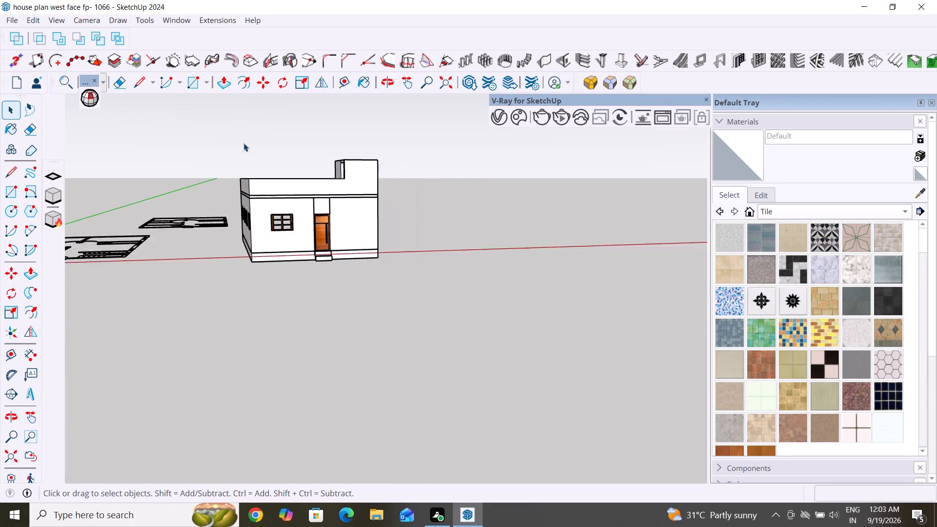
pyautogui.moveTo(355, 214); pyautogui.dragTo(312, 311, button='middle')
pyautogui.moveTo(390, 241); pyautogui.dragTo(178, 205, button='middle')
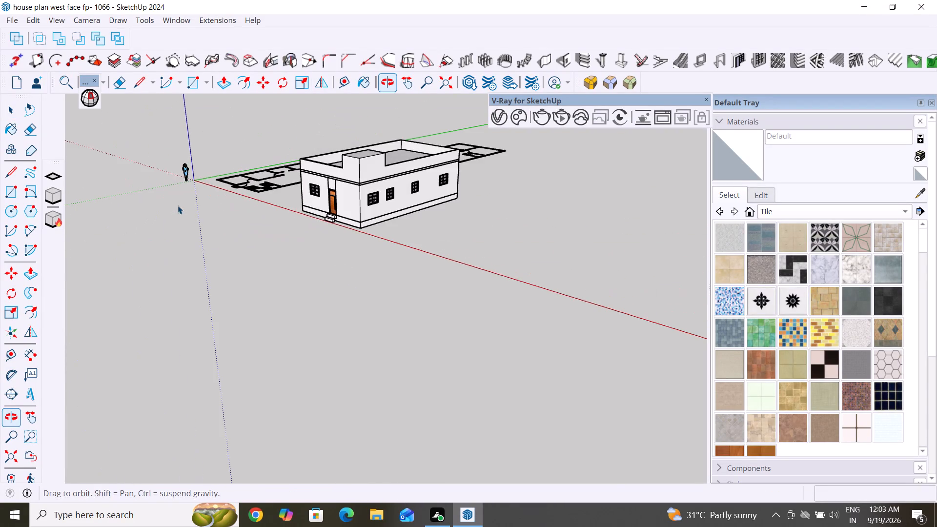
pyautogui.scroll(-5, 391, 273)
pyautogui.moveTo(278, 296); pyautogui.dragTo(394, 279, button='middle')
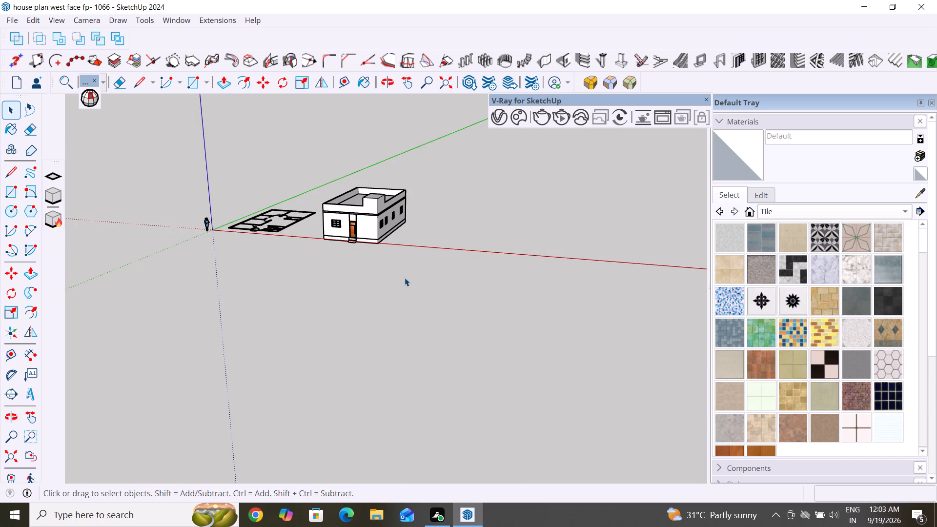
pyautogui.scroll(-1, 301, 434)
pyautogui.moveTo(305, 438); pyautogui.dragTo(483, 426, button='middle')
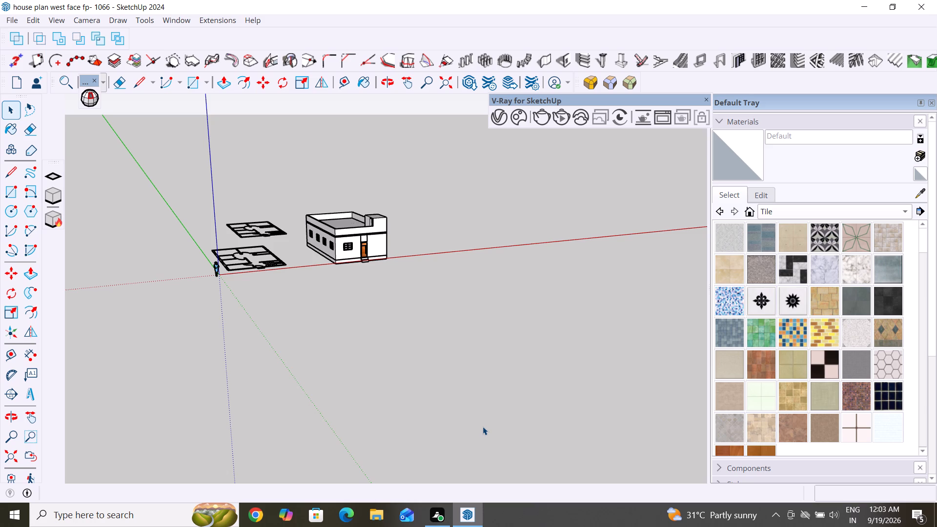
pyautogui.scroll(-6, 355, 298)
pyautogui.scroll(2, 345, 187)
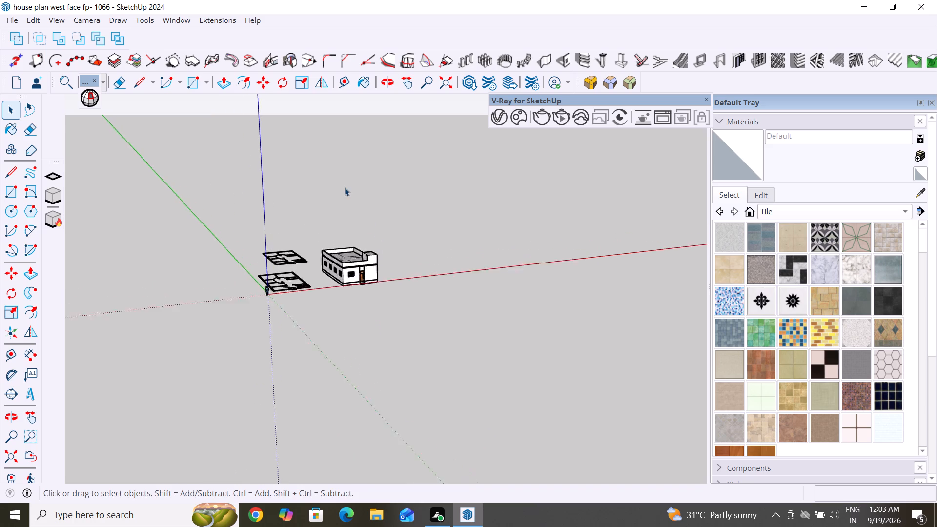
pyautogui.scroll(3, 345, 187)
pyautogui.scroll(5, 363, 286)
pyautogui.moveTo(367, 359); pyautogui.dragTo(387, 299, button='middle')
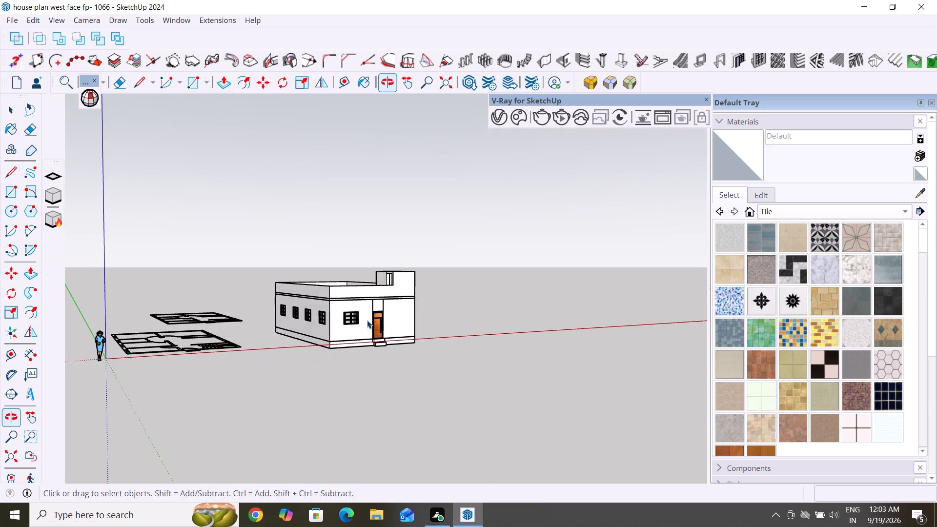
pyautogui.moveTo(367, 321); pyautogui.dragTo(333, 394, button='middle')
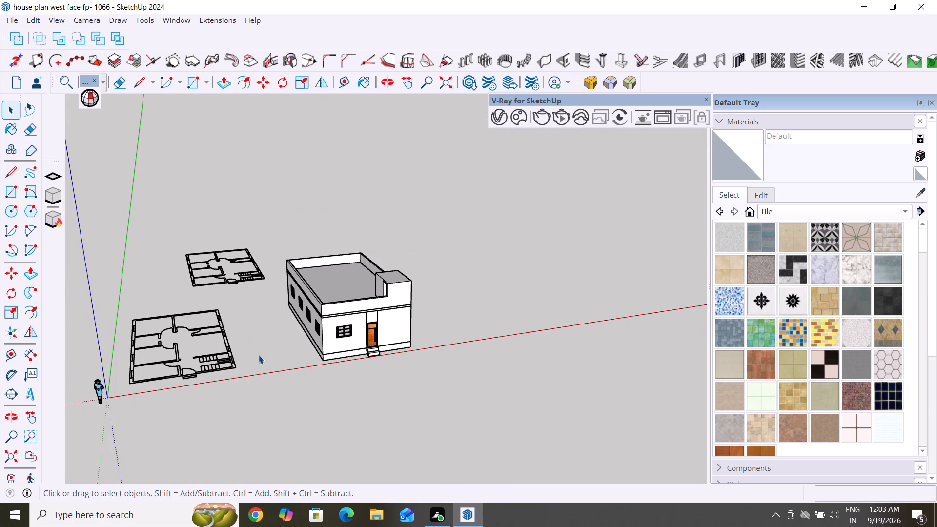
pyautogui.scroll(4, 356, 315)
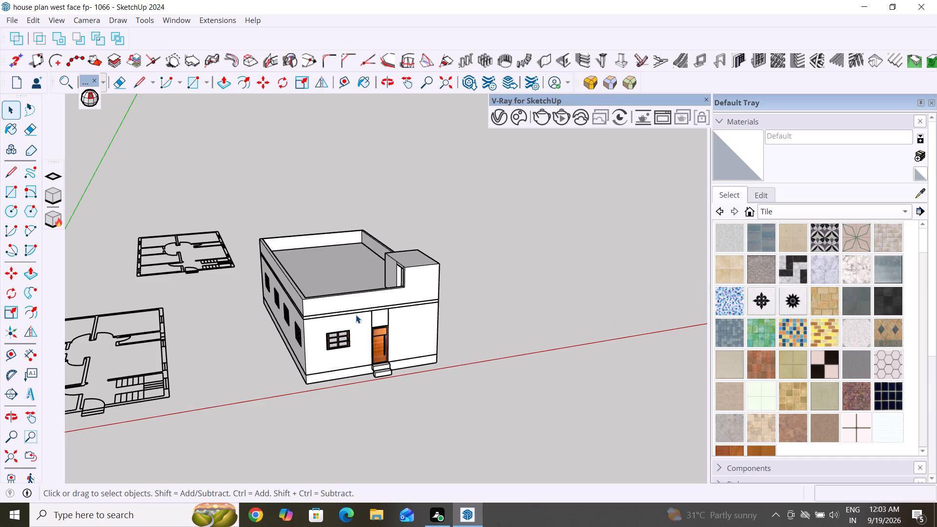
# Save the house model.
pyautogui.hotkey('ctrl', 's')
pyautogui.hotkey('ctrl', 's')
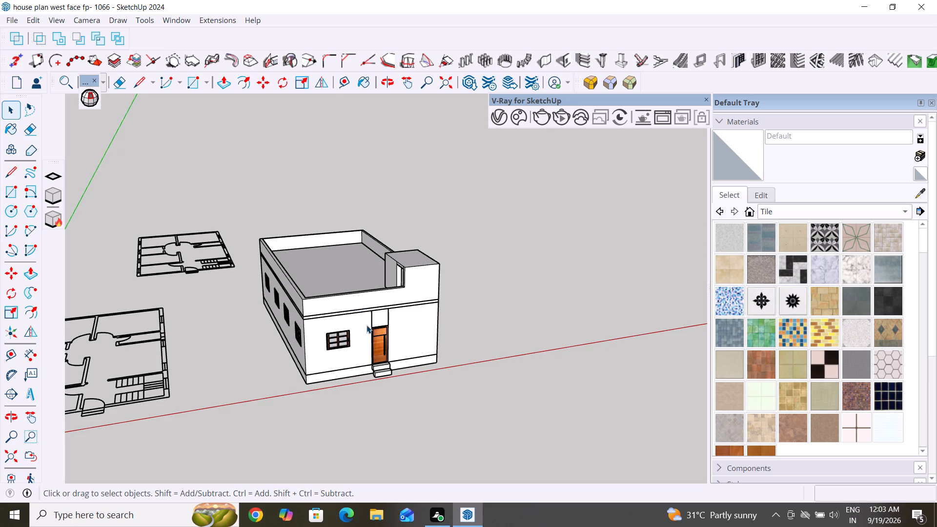
# Open the house wall group for editing and select the long side wall face with the four windows.
pyautogui.scroll(5, 807, 297)
pyautogui.click(424, 330)
pyautogui.moveTo(617, 341); pyautogui.dragTo(437, 358, button='middle')
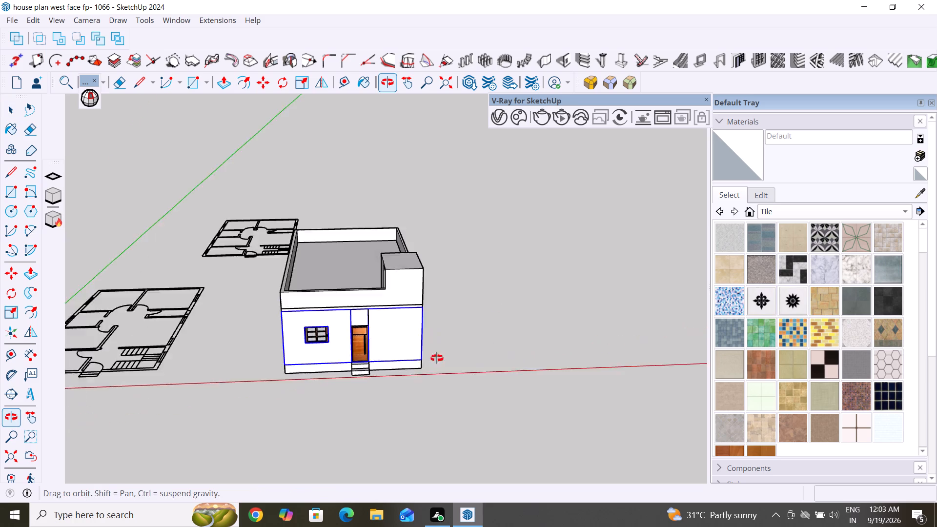
pyautogui.moveTo(437, 358); pyautogui.dragTo(167, 366, button='middle')
pyautogui.scroll(4, 270, 337)
pyautogui.tripleClick(372, 328)
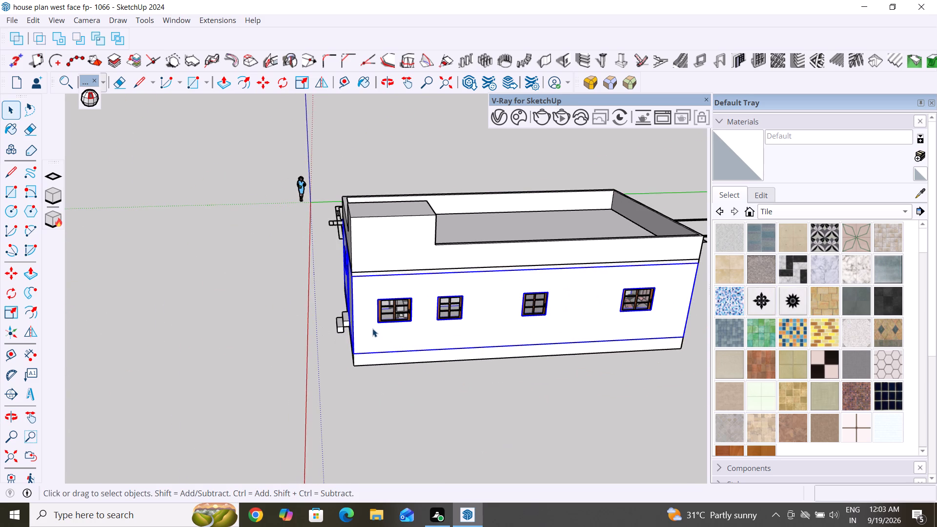
pyautogui.click(372, 328)
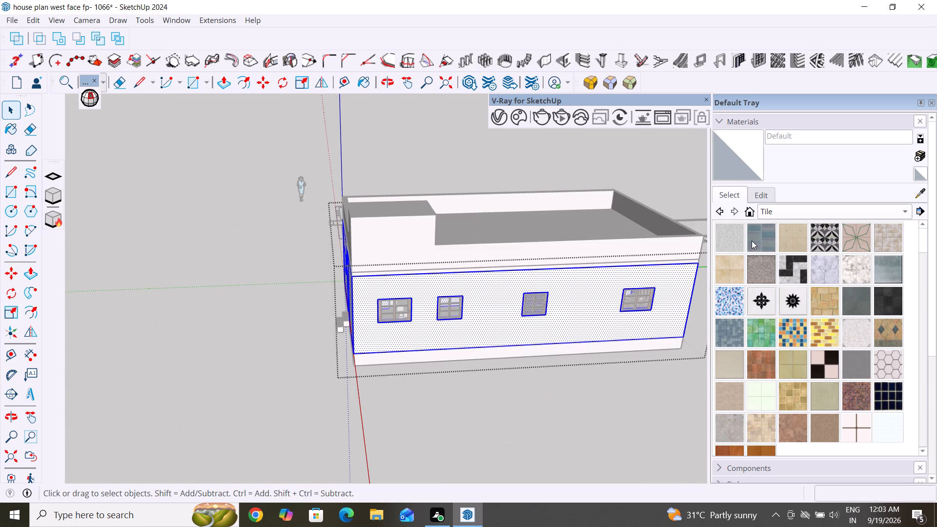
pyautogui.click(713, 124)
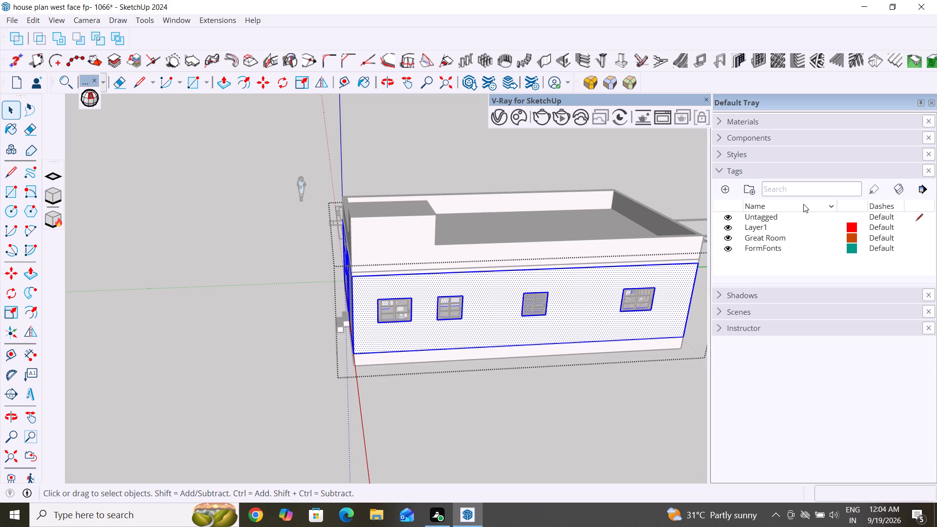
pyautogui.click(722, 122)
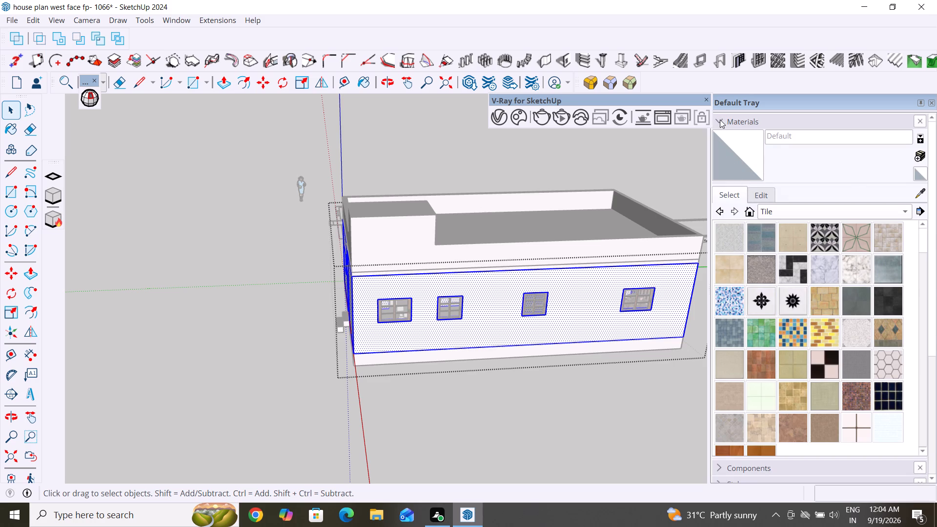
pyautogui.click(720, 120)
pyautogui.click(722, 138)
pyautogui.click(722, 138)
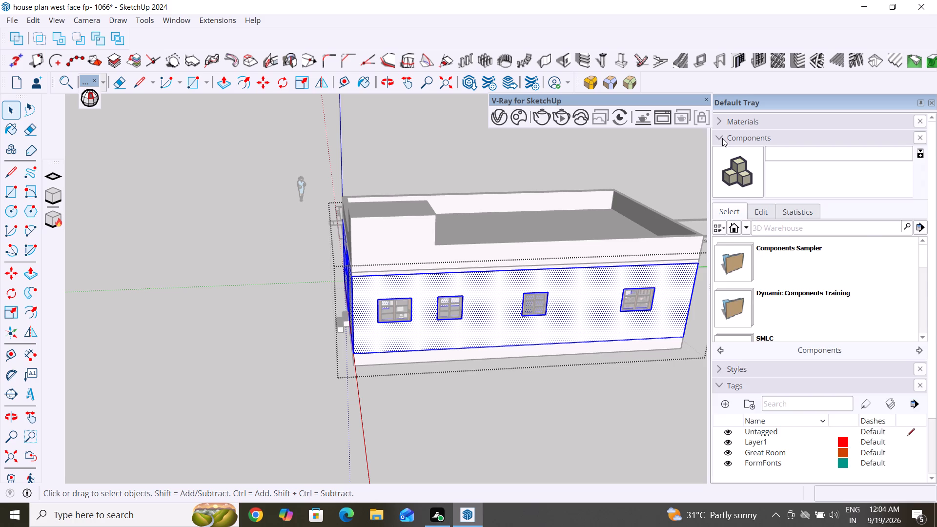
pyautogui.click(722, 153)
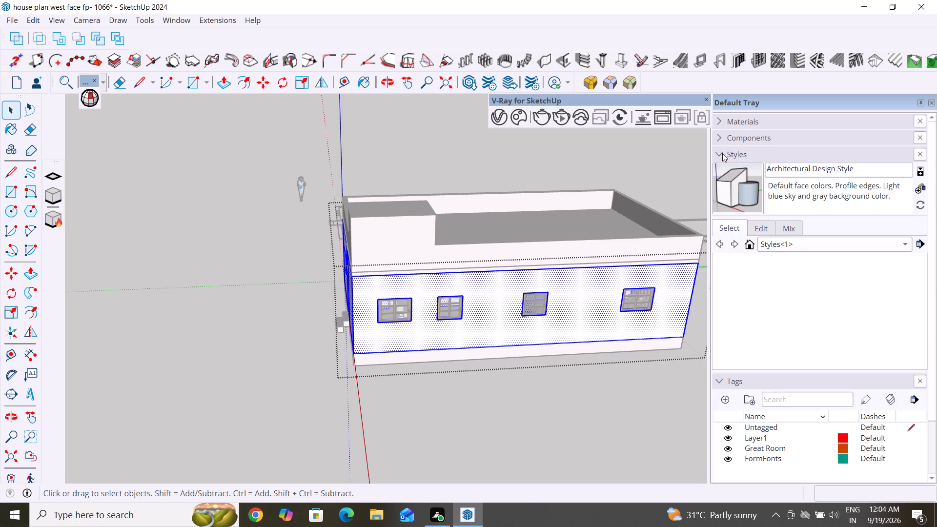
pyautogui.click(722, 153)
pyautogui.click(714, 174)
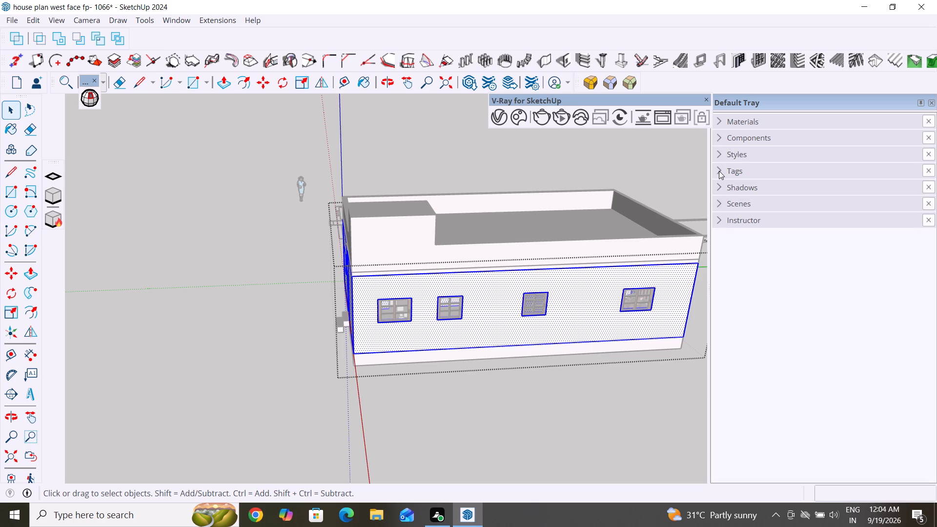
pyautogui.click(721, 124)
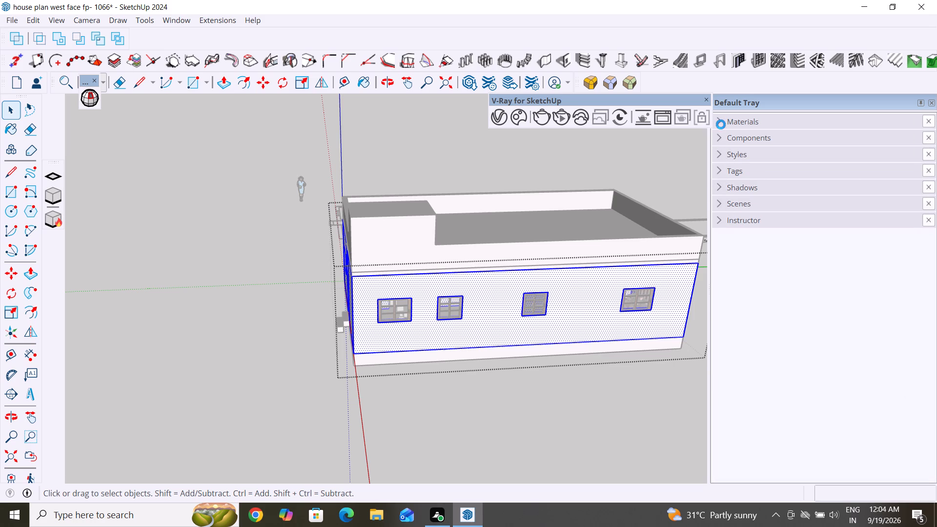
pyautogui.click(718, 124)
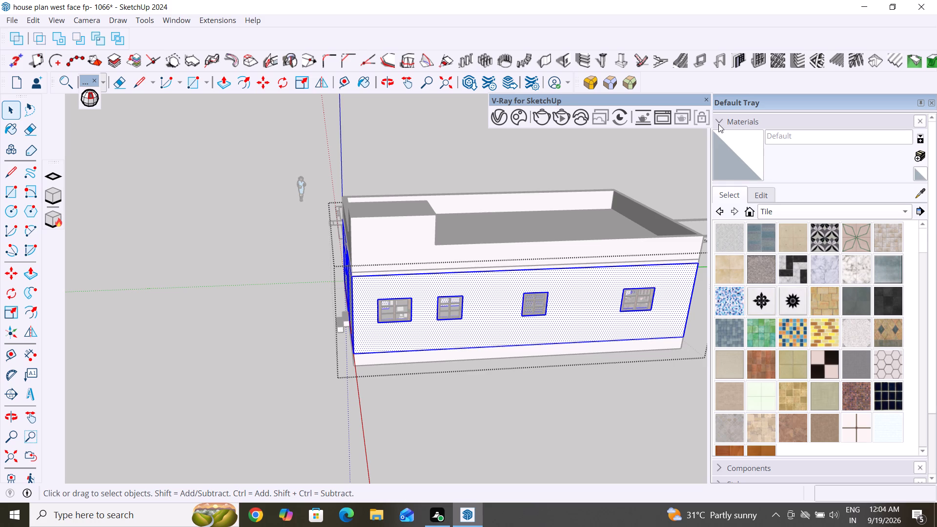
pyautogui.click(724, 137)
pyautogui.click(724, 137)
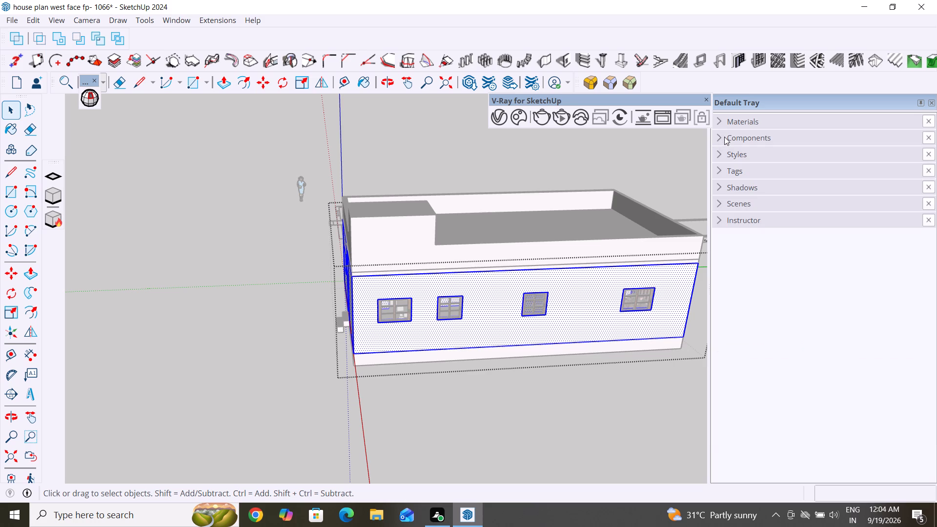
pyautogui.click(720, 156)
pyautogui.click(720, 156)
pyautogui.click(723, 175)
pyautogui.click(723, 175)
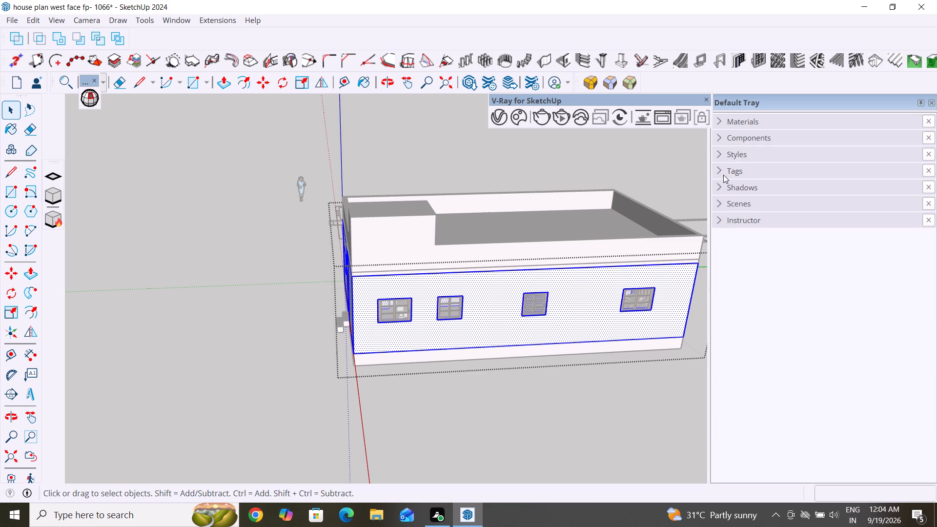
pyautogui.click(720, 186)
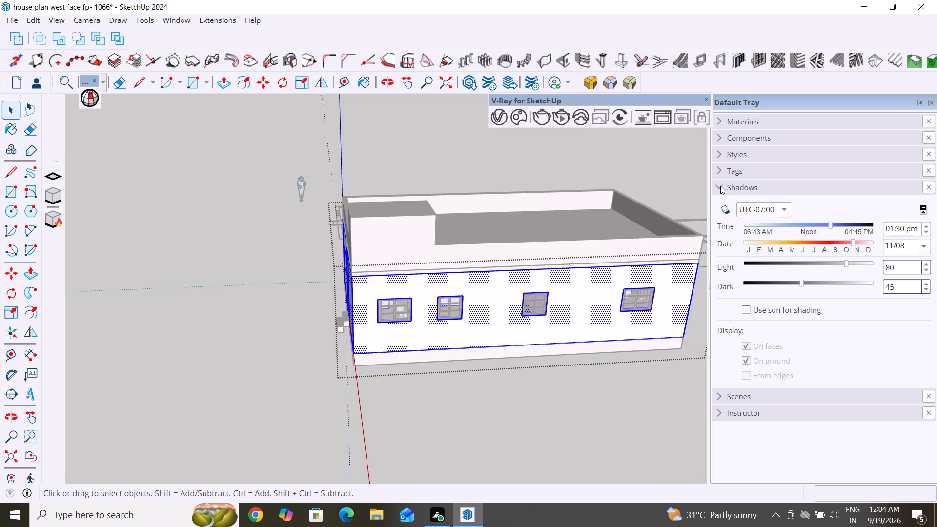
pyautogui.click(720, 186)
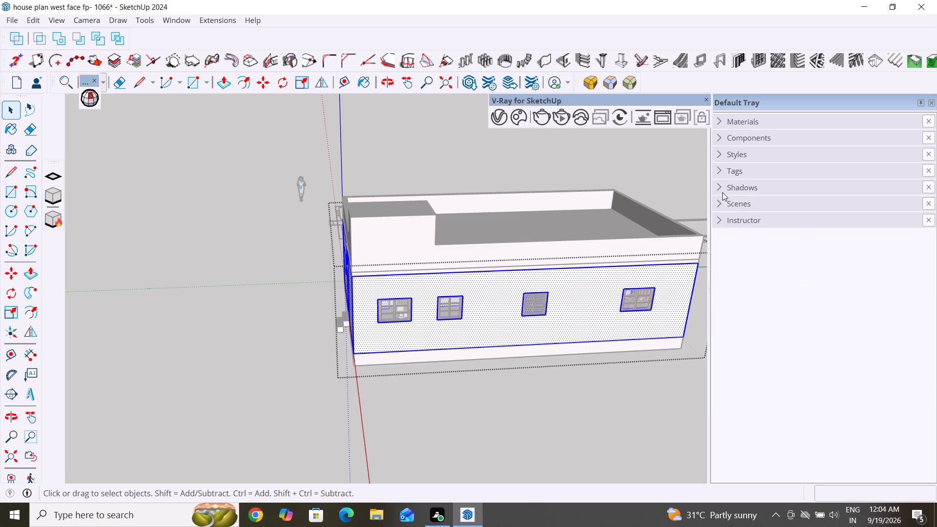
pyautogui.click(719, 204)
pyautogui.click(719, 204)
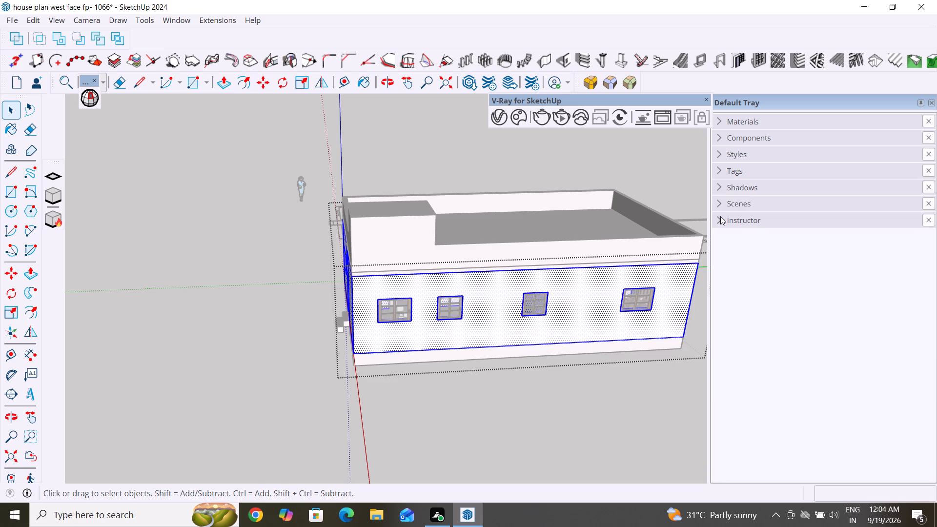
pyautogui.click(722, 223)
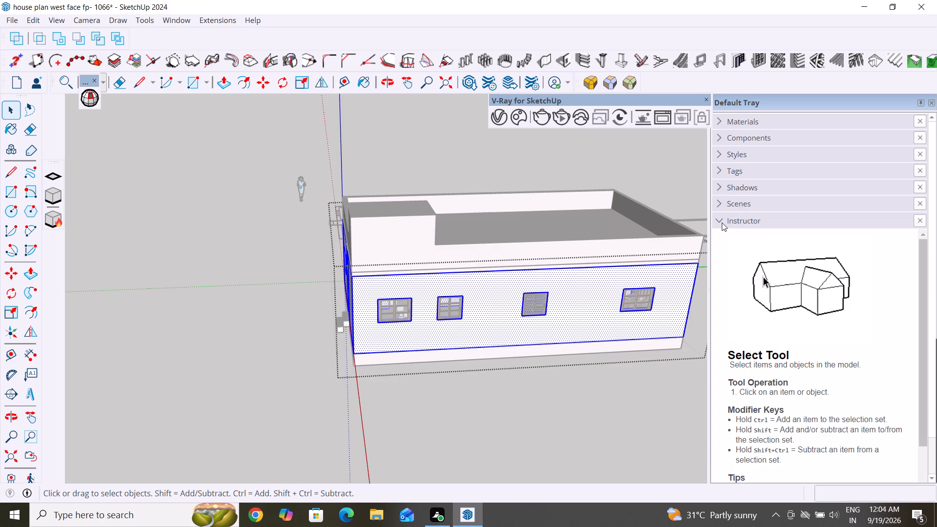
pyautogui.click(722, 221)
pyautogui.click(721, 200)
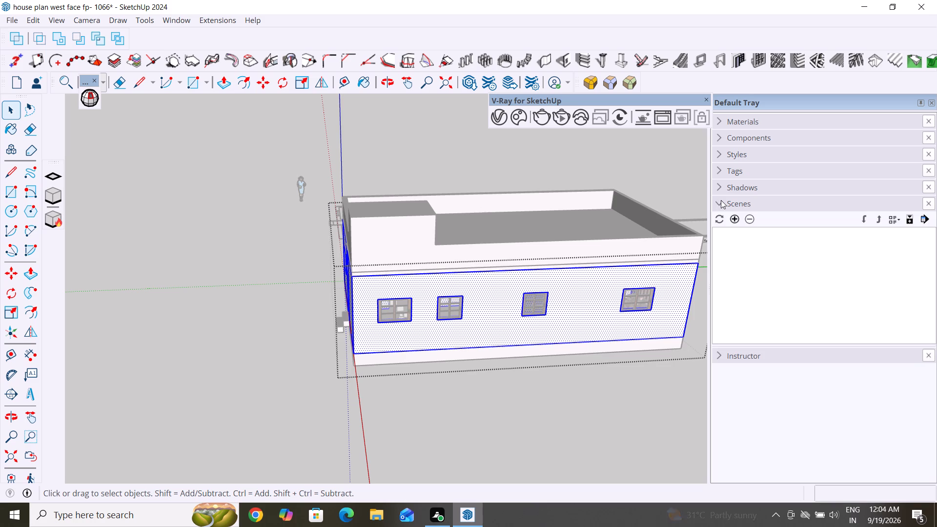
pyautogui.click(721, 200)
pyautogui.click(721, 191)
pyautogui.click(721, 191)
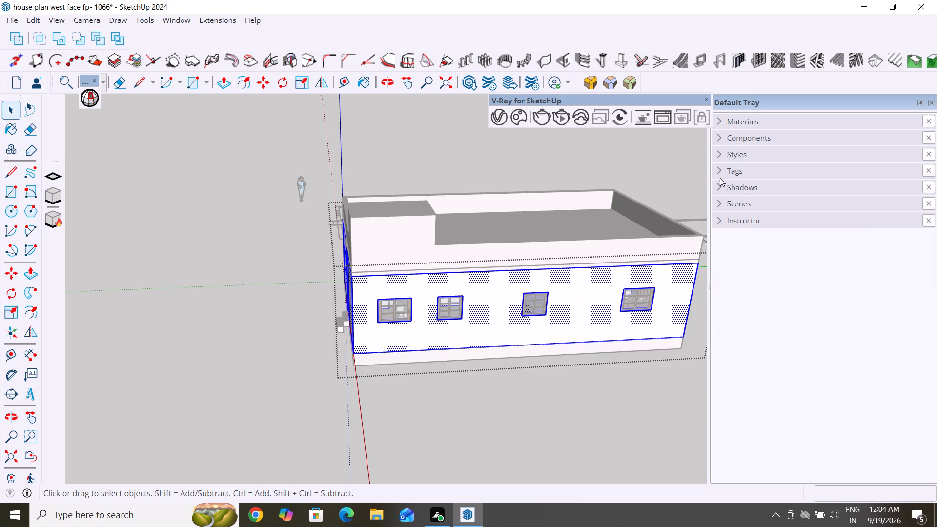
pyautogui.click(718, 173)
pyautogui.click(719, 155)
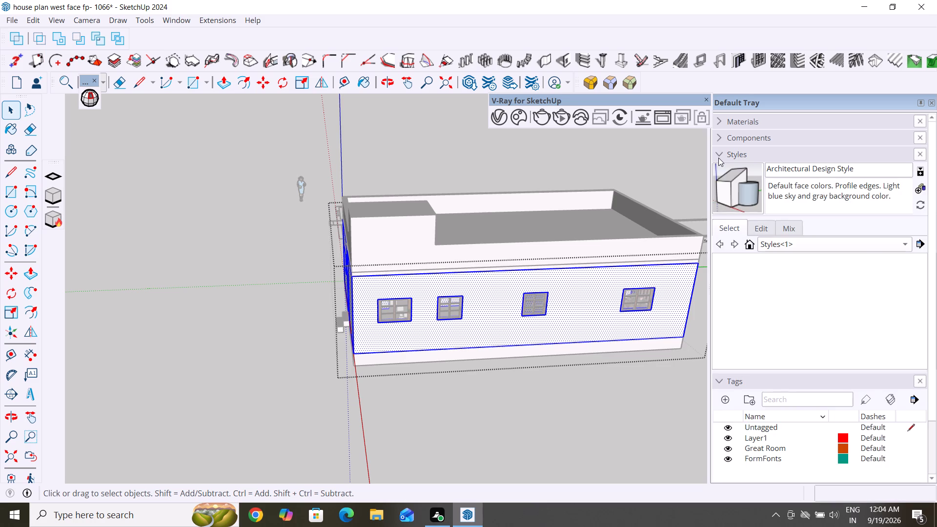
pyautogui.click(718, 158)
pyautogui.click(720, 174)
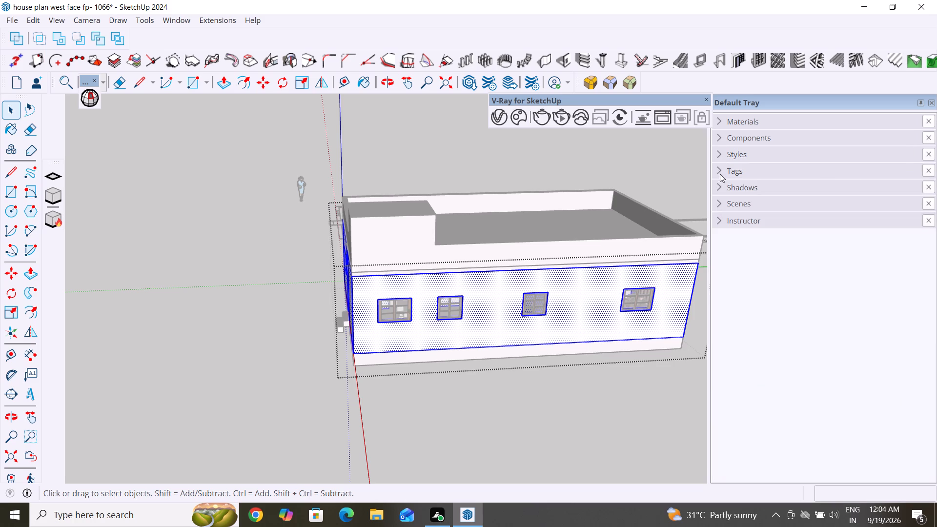
# Switch the materials library to the Colors collection.
pyautogui.click(720, 122)
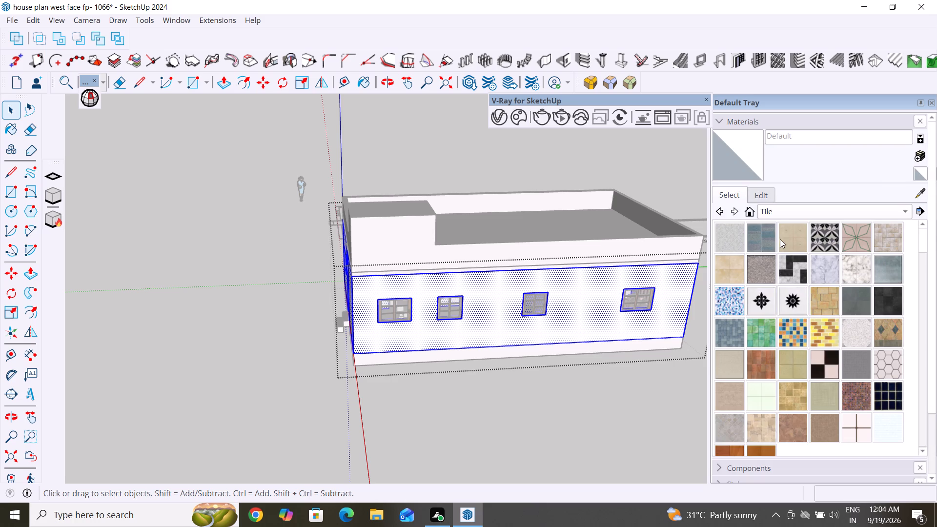
pyautogui.click(905, 214)
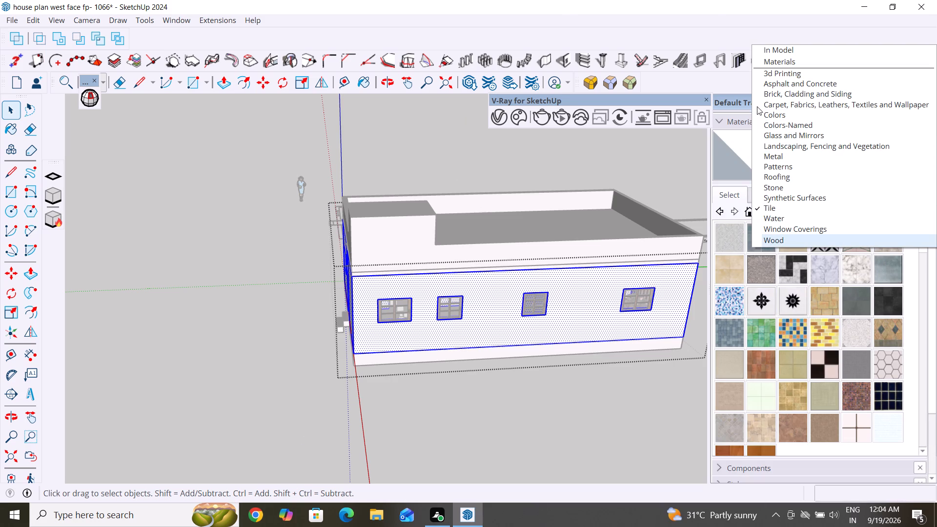
pyautogui.click(788, 114)
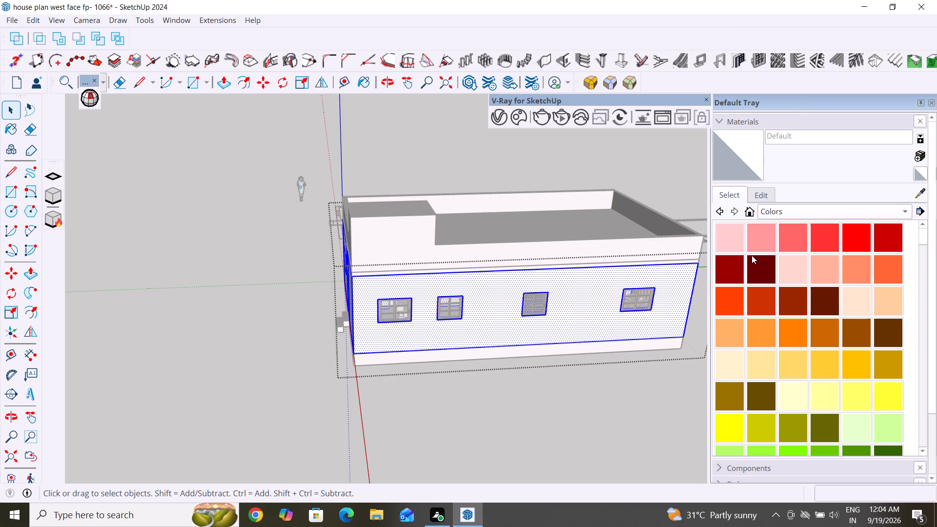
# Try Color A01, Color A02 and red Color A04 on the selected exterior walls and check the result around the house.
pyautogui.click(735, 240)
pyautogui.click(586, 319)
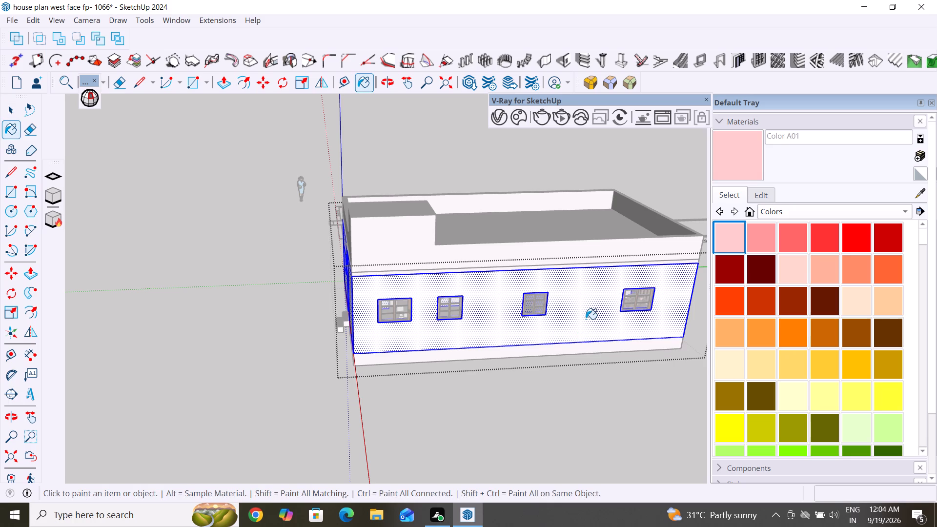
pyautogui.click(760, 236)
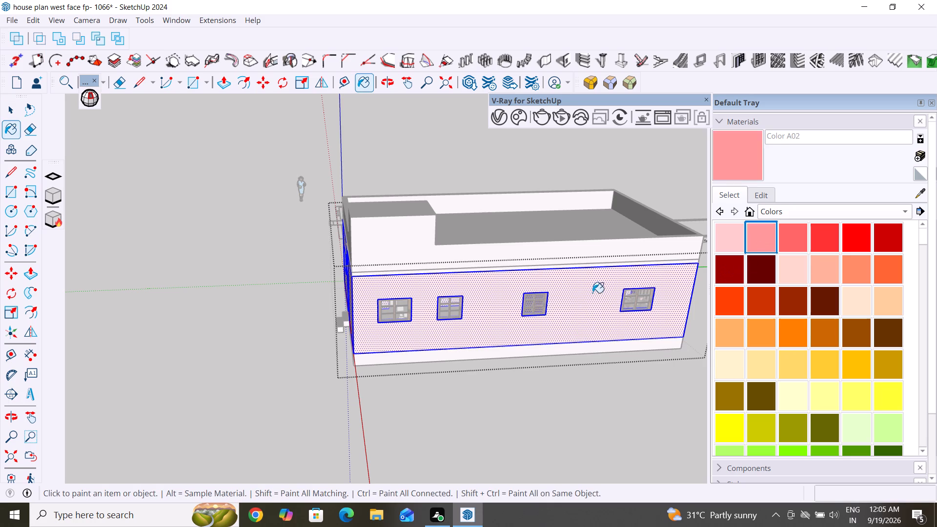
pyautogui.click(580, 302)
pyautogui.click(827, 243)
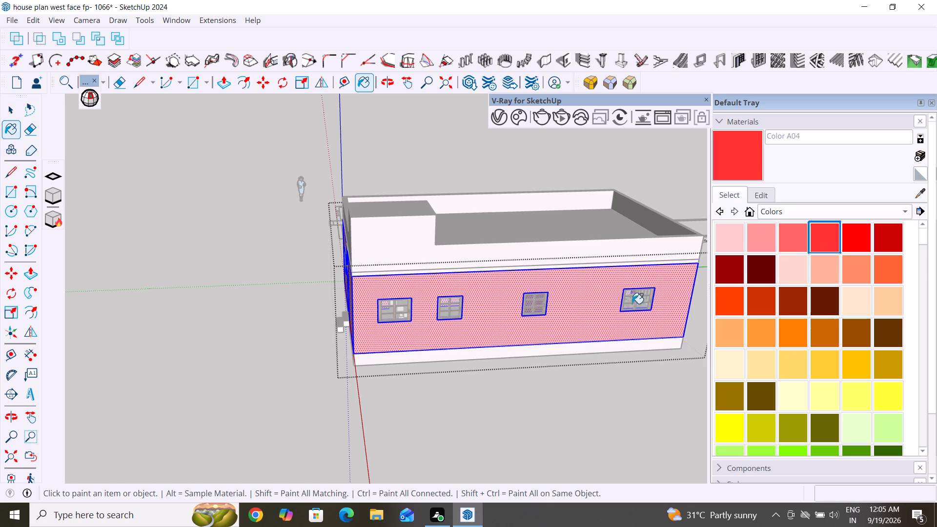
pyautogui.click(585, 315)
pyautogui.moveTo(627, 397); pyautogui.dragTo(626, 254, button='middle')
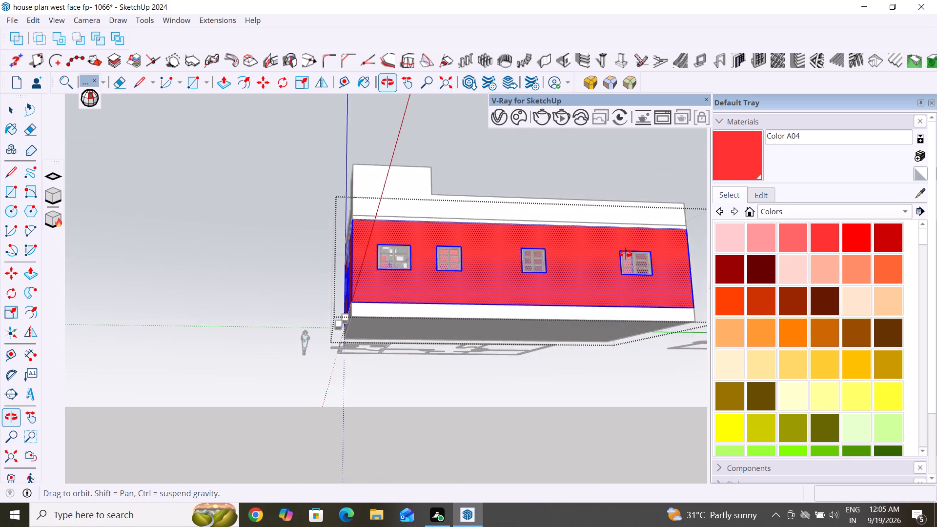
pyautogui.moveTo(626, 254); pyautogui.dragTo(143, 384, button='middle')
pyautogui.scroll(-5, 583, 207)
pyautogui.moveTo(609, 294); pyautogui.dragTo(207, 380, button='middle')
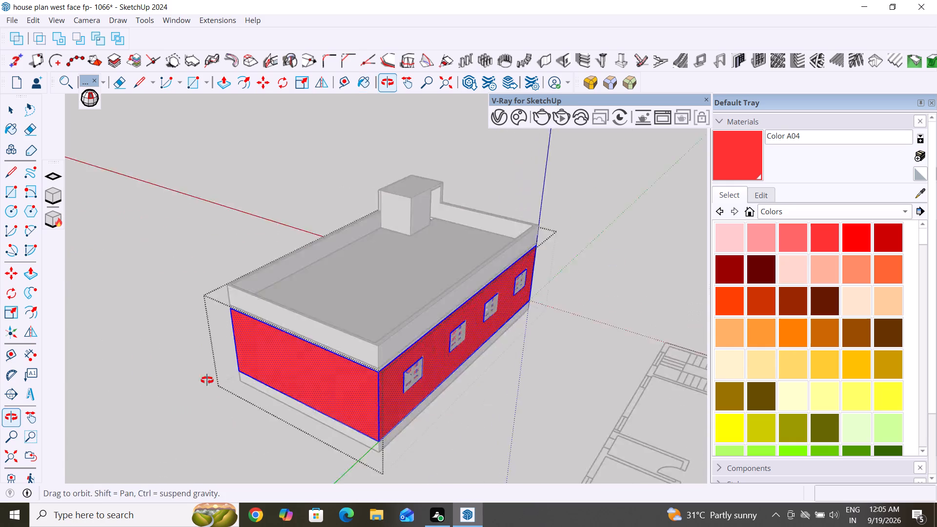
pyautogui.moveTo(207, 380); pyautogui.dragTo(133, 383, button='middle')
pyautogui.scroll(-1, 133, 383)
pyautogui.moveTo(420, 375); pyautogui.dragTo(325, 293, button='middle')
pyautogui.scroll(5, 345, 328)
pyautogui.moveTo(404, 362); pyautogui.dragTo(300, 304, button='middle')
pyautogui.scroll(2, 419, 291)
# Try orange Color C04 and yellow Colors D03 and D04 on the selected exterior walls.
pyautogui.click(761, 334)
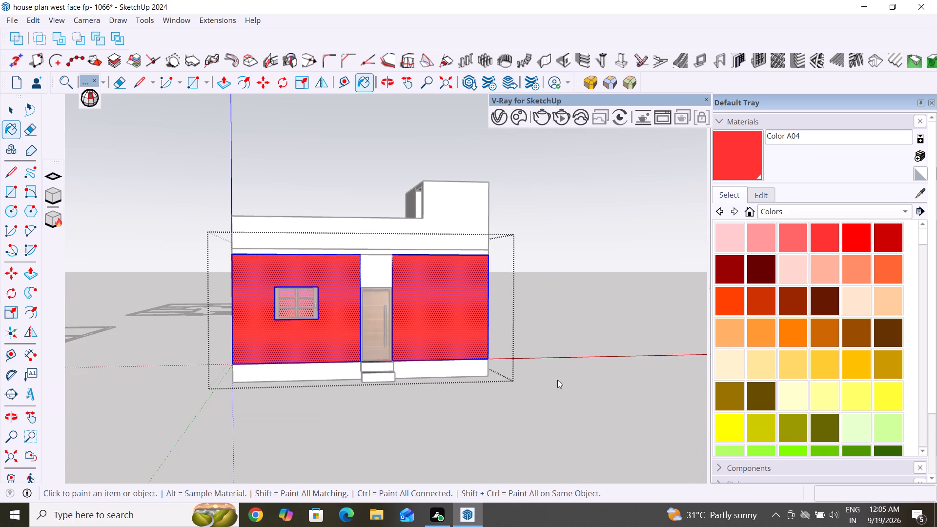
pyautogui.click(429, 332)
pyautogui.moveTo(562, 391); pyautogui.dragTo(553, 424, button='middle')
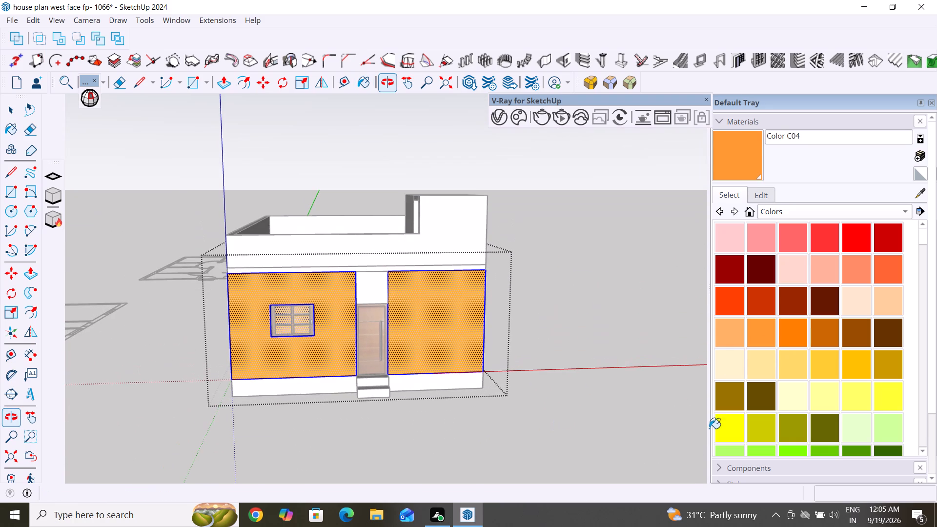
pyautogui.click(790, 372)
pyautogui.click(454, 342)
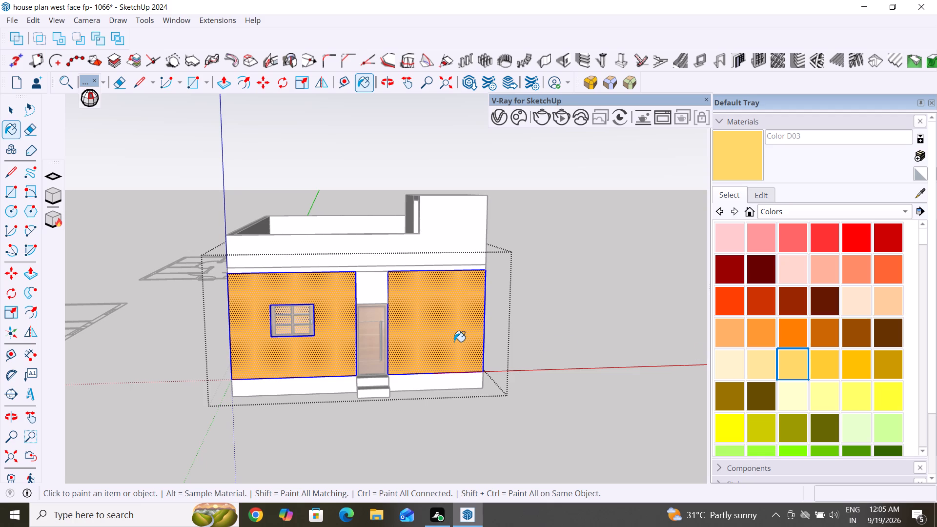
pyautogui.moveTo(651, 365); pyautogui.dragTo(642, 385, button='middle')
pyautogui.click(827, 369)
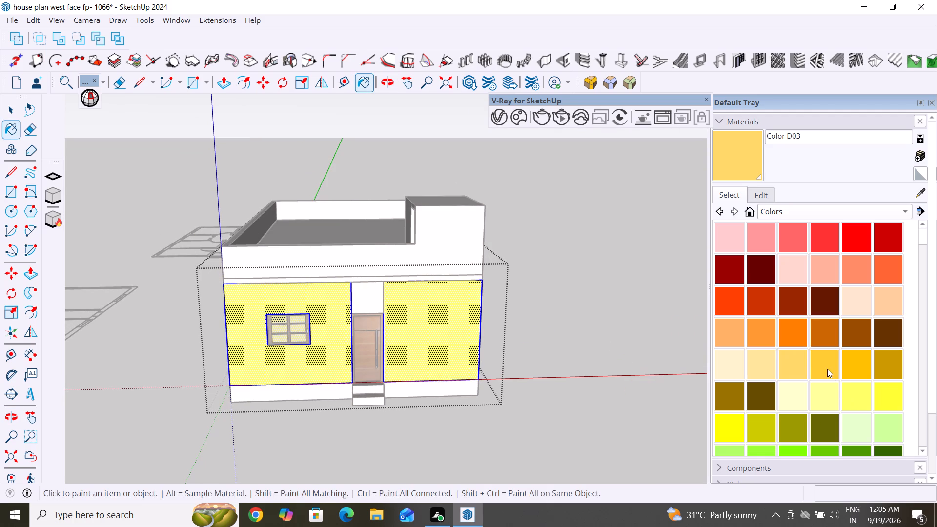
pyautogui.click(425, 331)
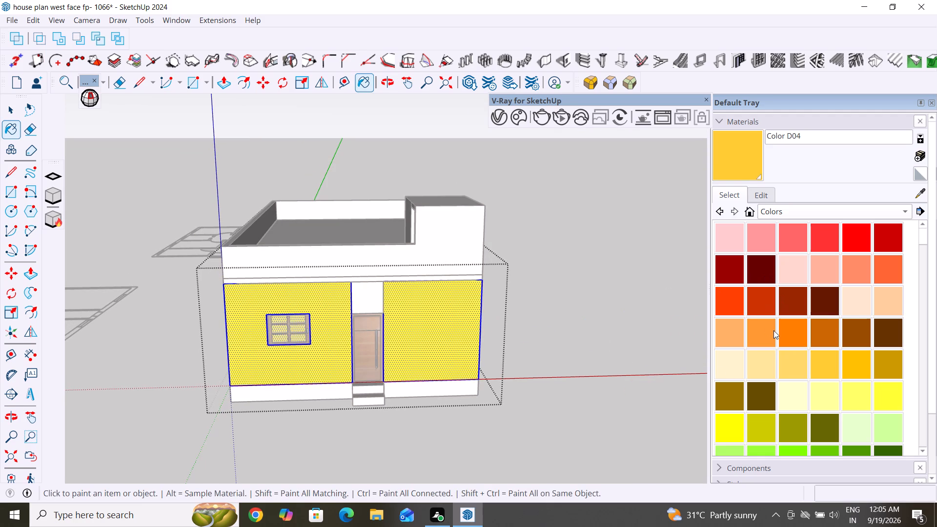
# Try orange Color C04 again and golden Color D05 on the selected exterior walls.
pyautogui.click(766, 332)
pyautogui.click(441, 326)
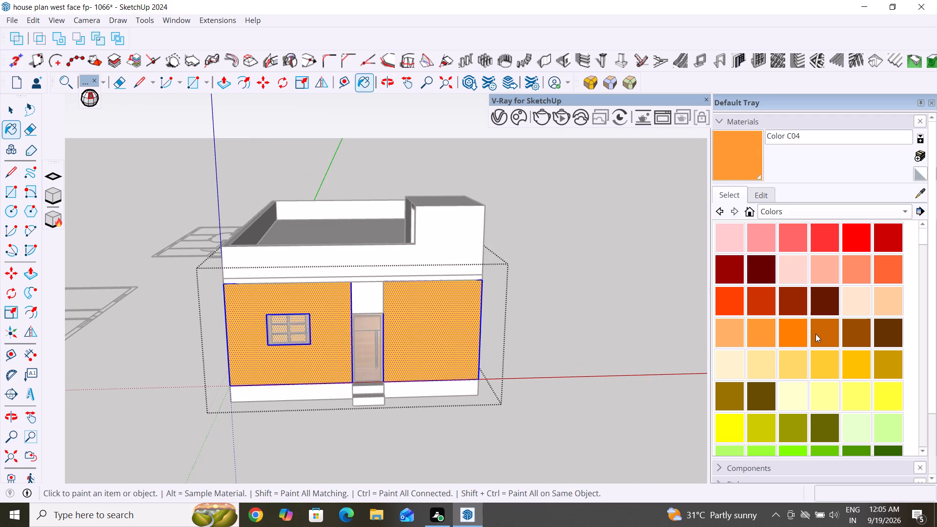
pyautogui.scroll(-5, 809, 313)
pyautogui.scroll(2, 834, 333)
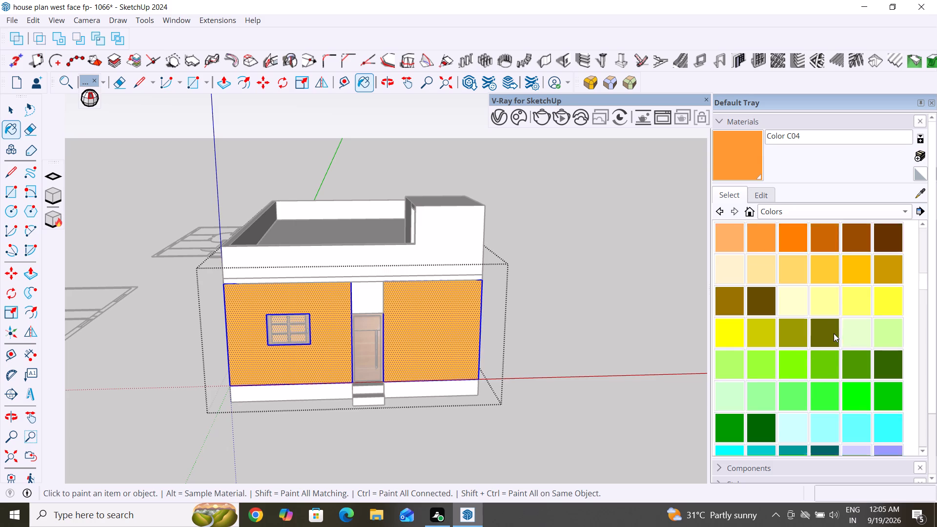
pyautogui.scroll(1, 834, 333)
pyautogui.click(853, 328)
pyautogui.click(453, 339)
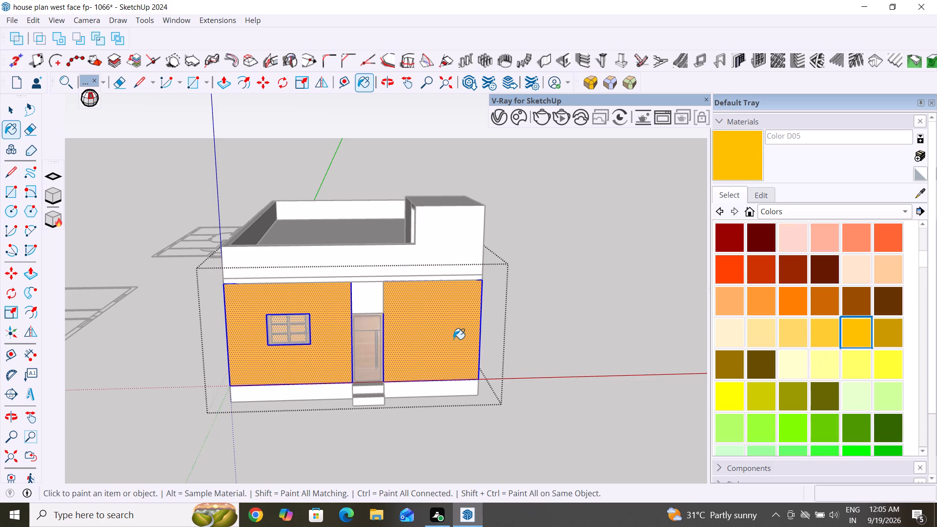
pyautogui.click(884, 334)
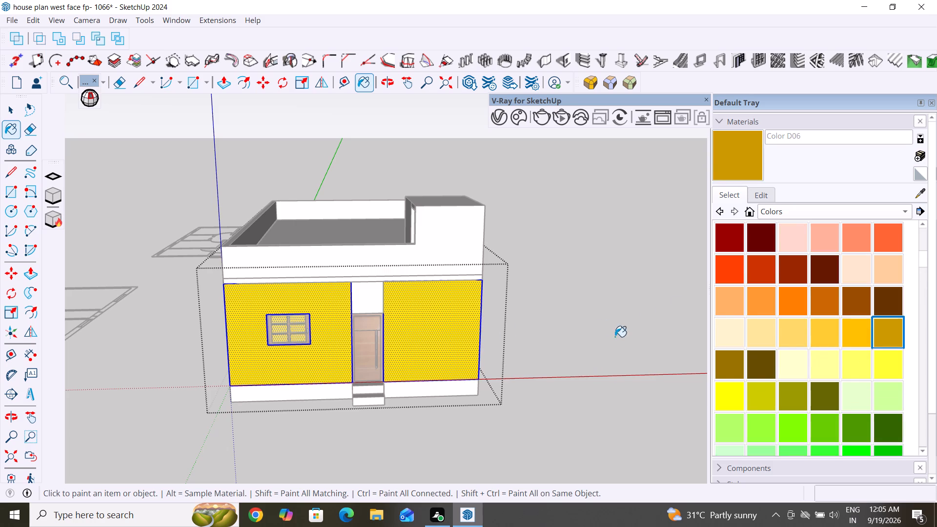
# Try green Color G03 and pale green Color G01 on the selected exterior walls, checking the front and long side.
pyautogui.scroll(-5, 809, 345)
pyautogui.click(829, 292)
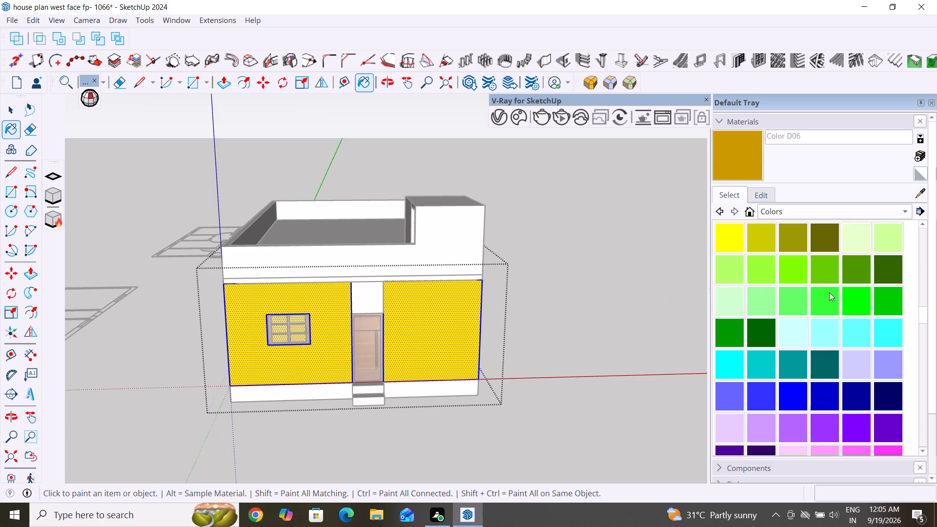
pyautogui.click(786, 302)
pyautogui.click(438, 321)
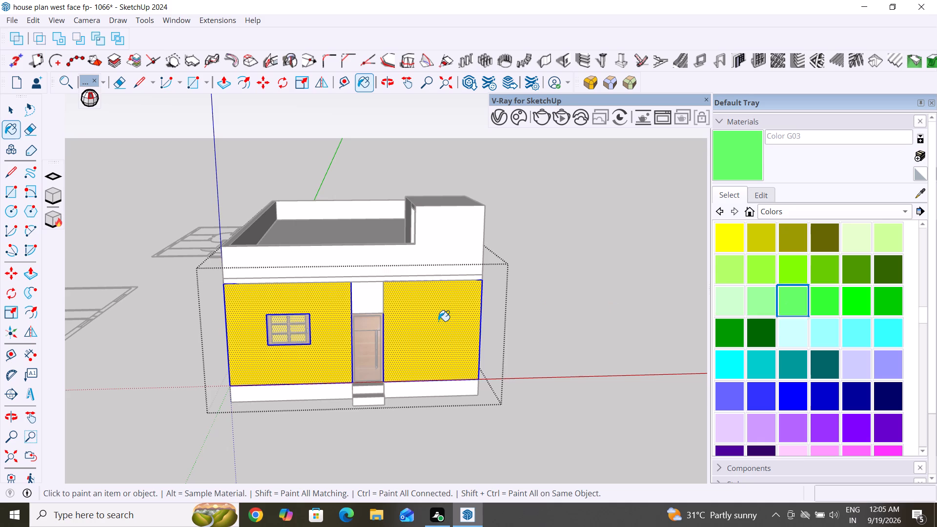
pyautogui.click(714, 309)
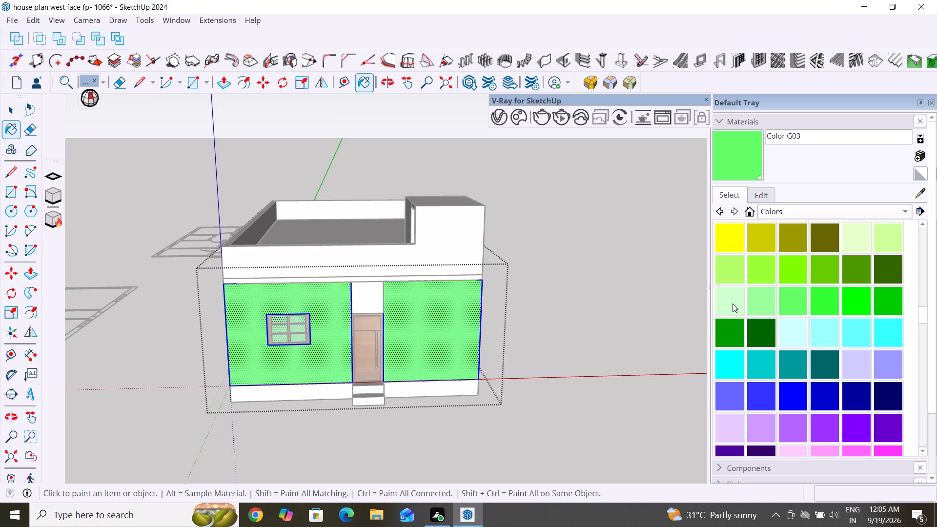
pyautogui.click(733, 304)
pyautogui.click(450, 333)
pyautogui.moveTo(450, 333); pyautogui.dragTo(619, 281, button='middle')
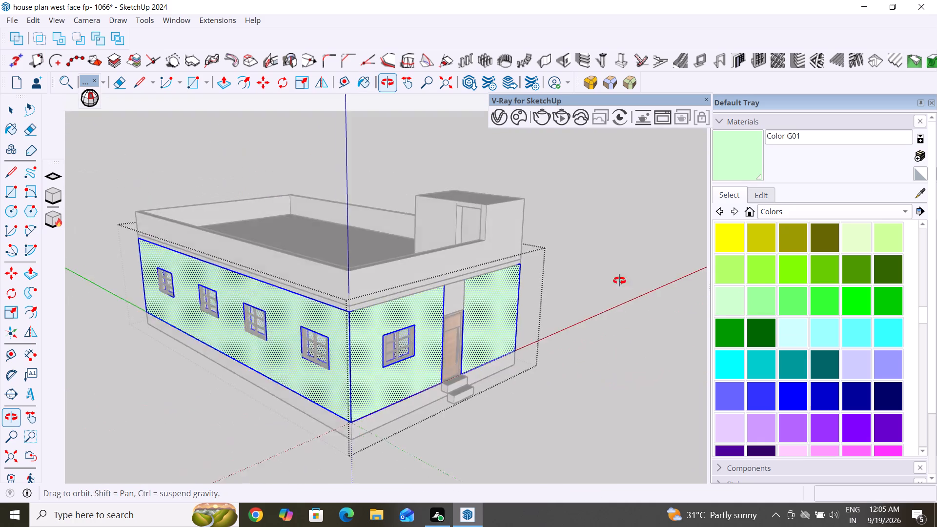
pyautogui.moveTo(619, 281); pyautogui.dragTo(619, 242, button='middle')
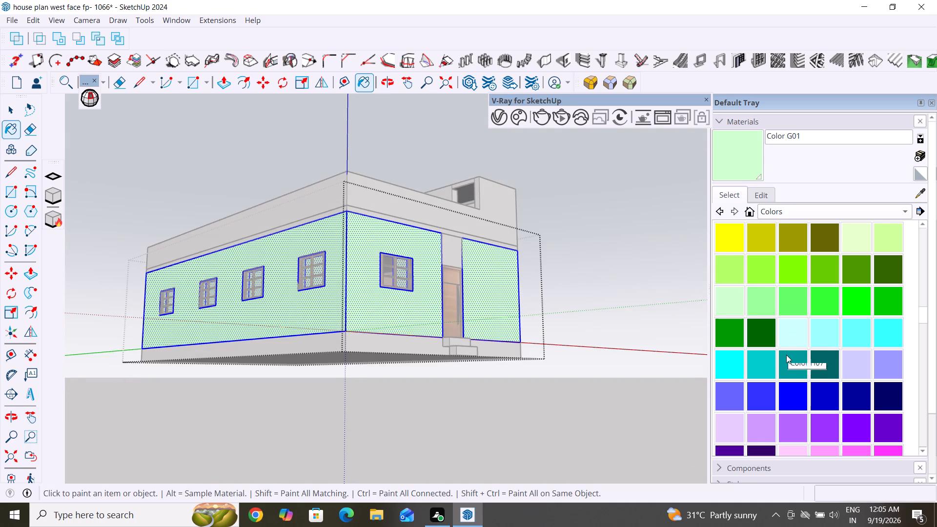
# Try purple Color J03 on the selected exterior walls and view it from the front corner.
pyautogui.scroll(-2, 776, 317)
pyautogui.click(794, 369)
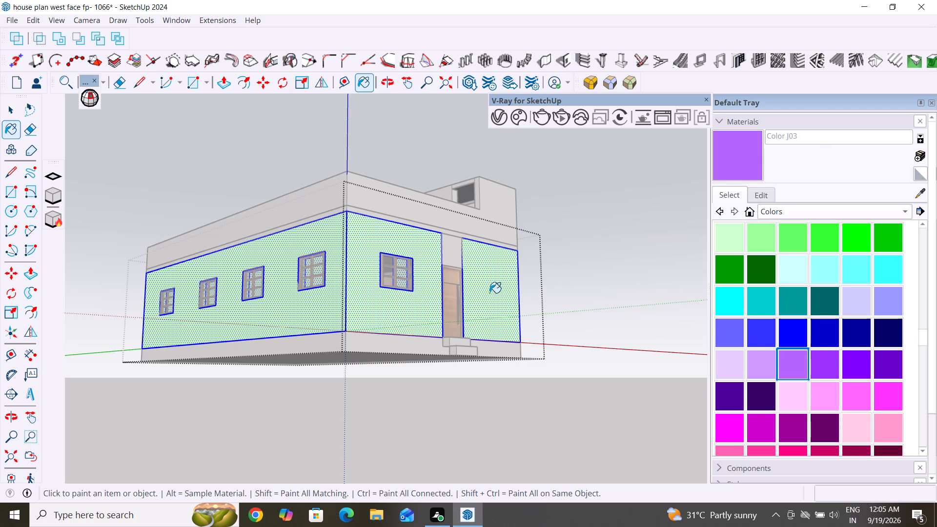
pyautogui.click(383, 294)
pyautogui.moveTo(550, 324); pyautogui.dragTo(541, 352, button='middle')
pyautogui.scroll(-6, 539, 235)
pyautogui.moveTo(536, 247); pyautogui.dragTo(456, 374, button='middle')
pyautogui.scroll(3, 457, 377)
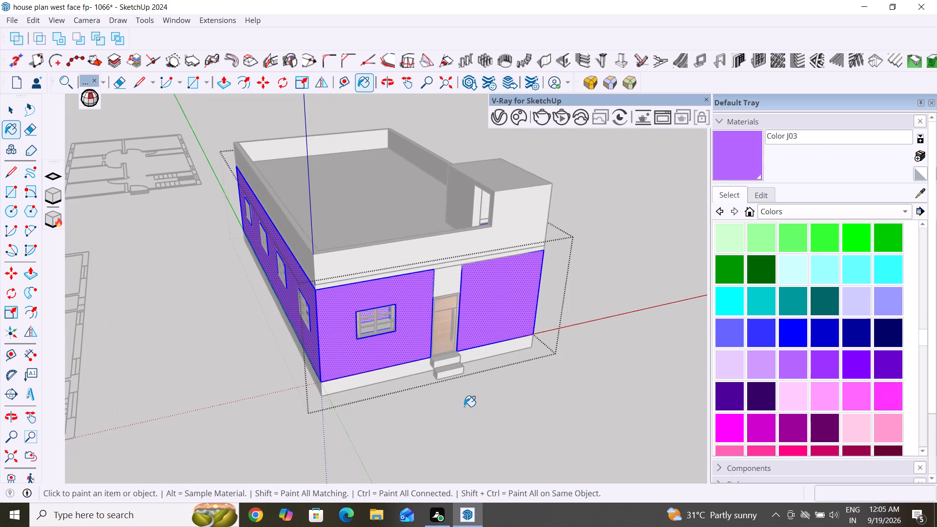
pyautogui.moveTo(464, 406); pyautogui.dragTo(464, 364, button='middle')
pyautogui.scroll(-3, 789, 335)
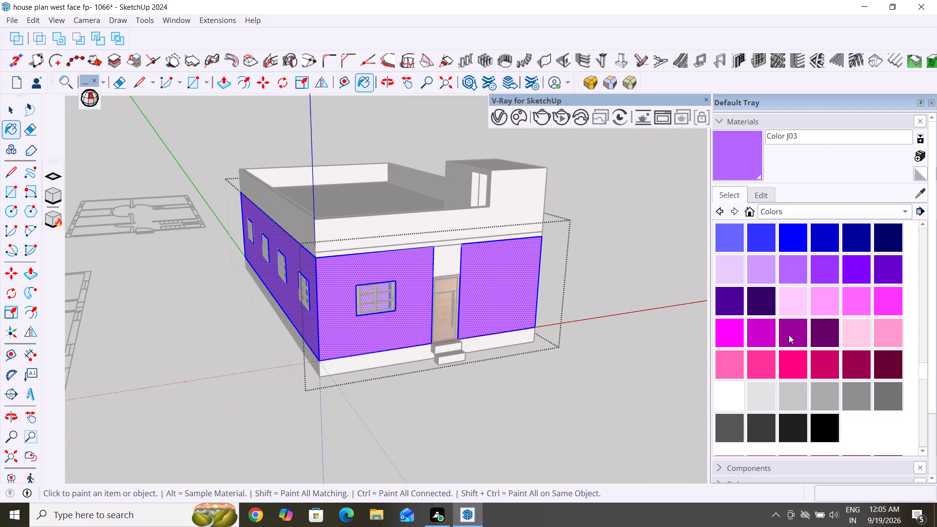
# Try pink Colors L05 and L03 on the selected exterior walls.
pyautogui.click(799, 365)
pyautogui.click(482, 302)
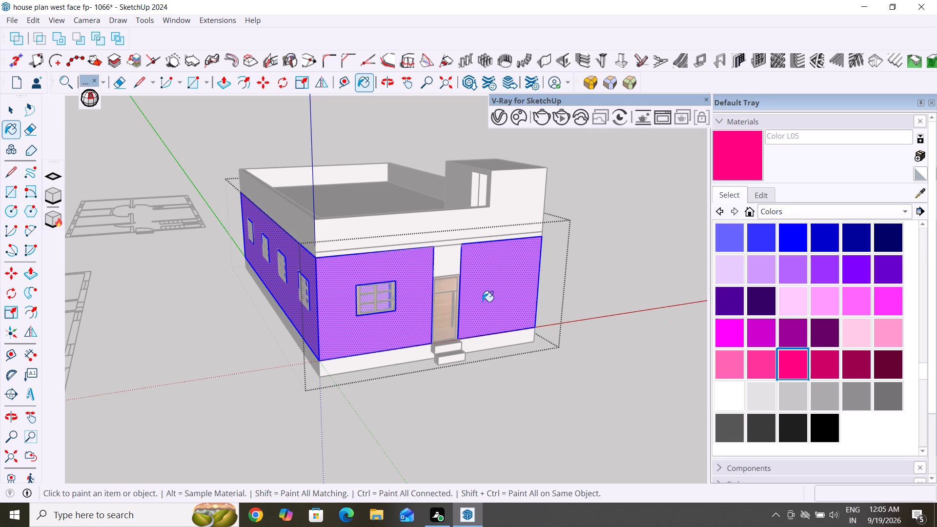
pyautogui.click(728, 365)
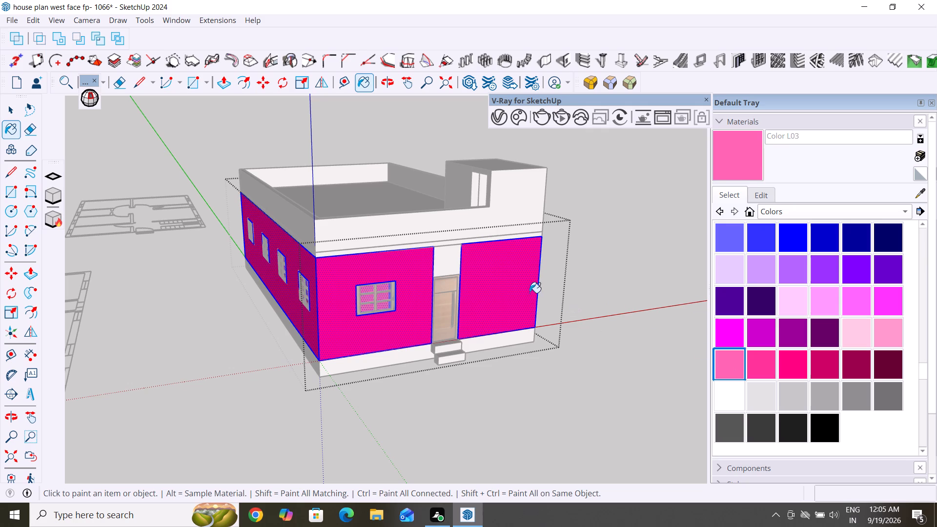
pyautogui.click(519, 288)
# Paint the selected exterior walls with light pink Color K02 and close the wall group.
pyautogui.scroll(-2, 557, 230)
pyautogui.scroll(-2, 757, 302)
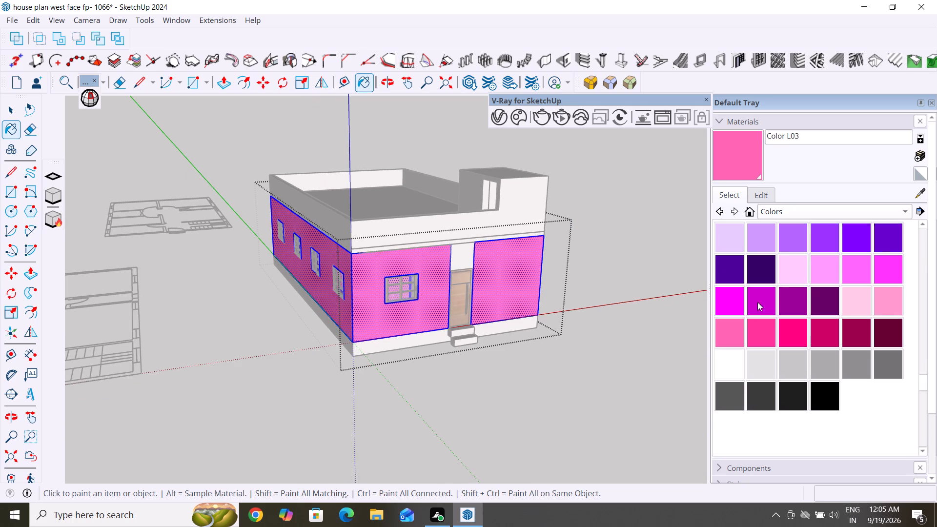
pyautogui.scroll(-3, 757, 302)
pyautogui.scroll(4, 757, 302)
pyautogui.scroll(3, 814, 305)
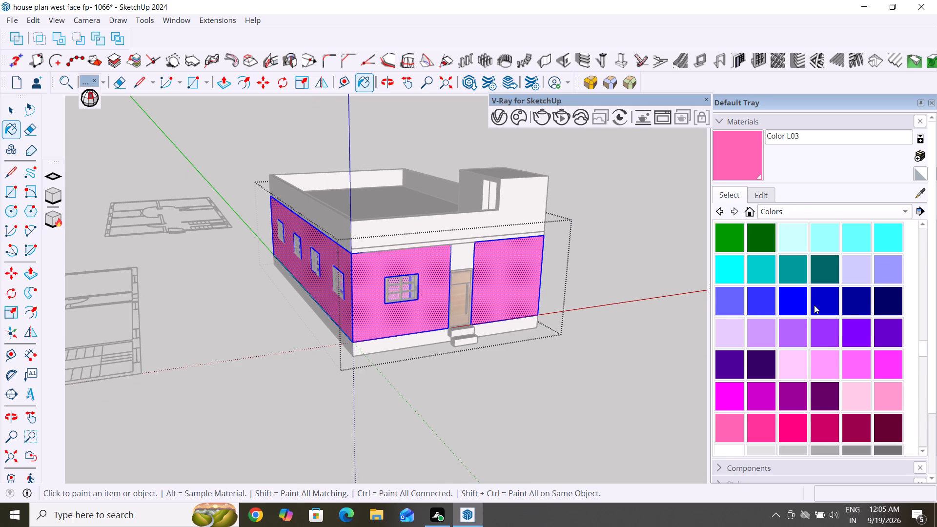
pyautogui.scroll(2, 803, 345)
pyautogui.click(831, 430)
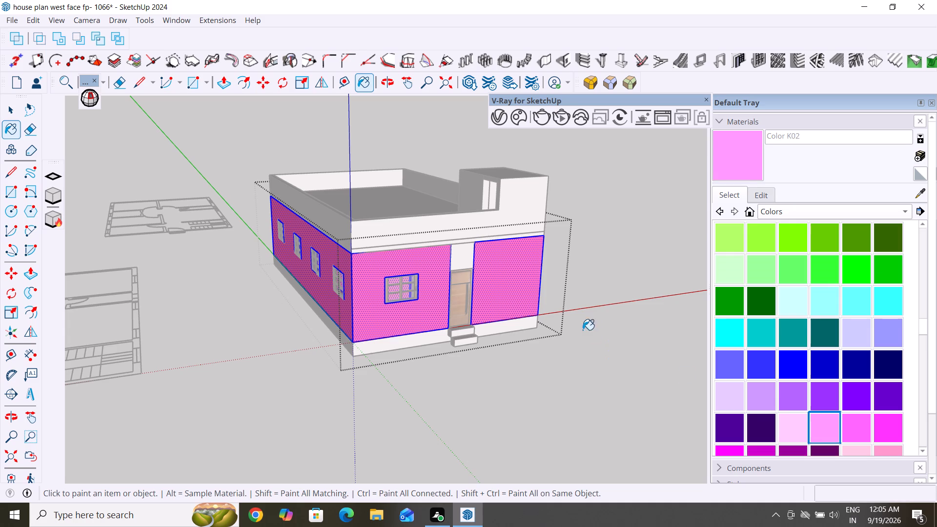
pyautogui.click(507, 298)
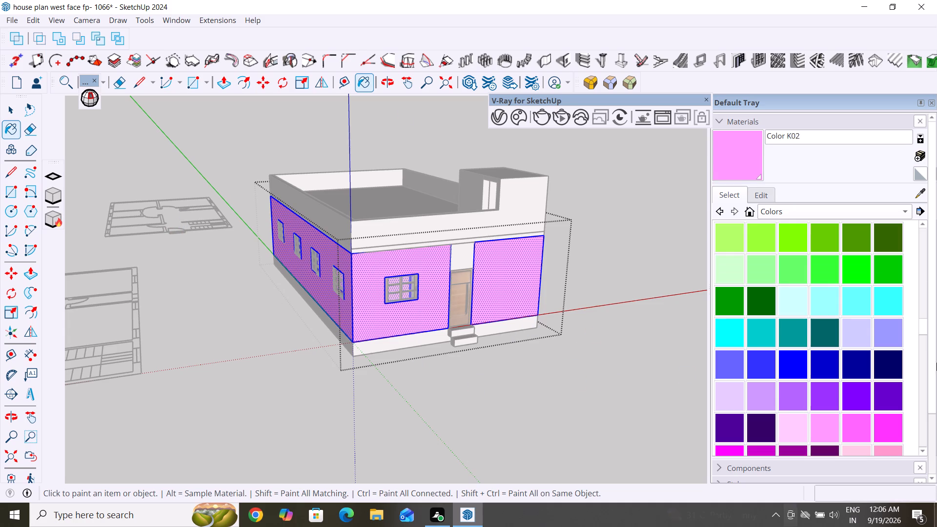
pyautogui.click(11, 114)
pyautogui.click(522, 473)
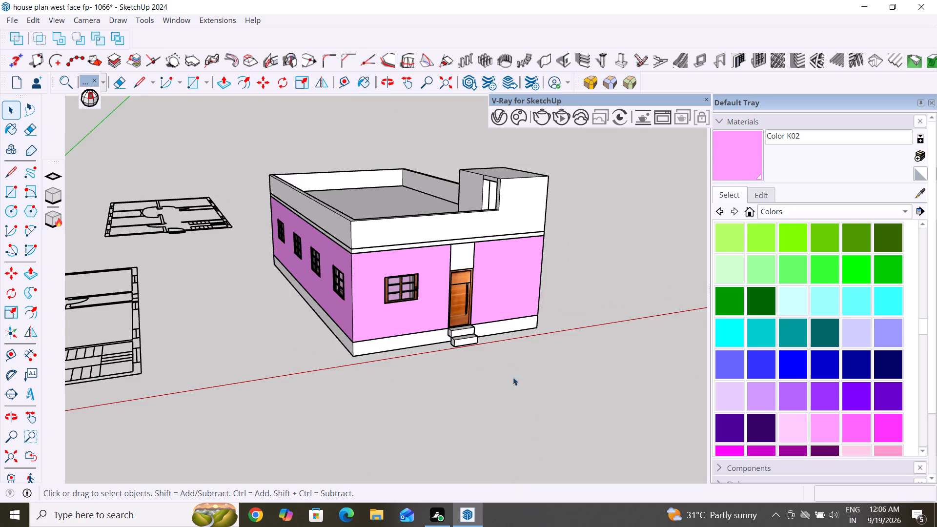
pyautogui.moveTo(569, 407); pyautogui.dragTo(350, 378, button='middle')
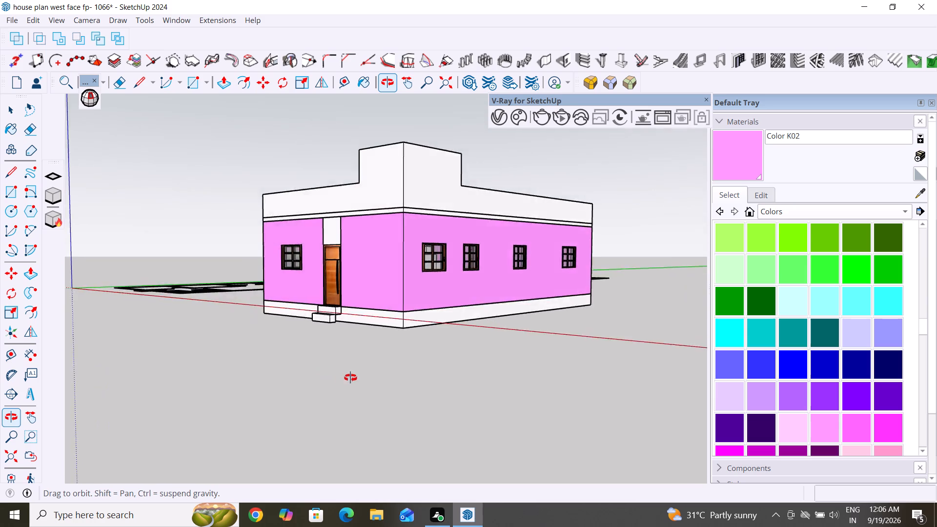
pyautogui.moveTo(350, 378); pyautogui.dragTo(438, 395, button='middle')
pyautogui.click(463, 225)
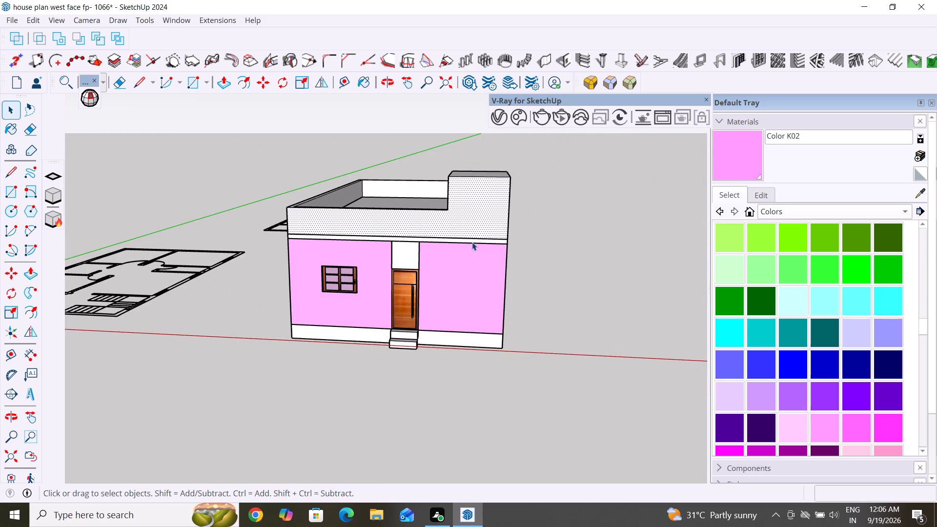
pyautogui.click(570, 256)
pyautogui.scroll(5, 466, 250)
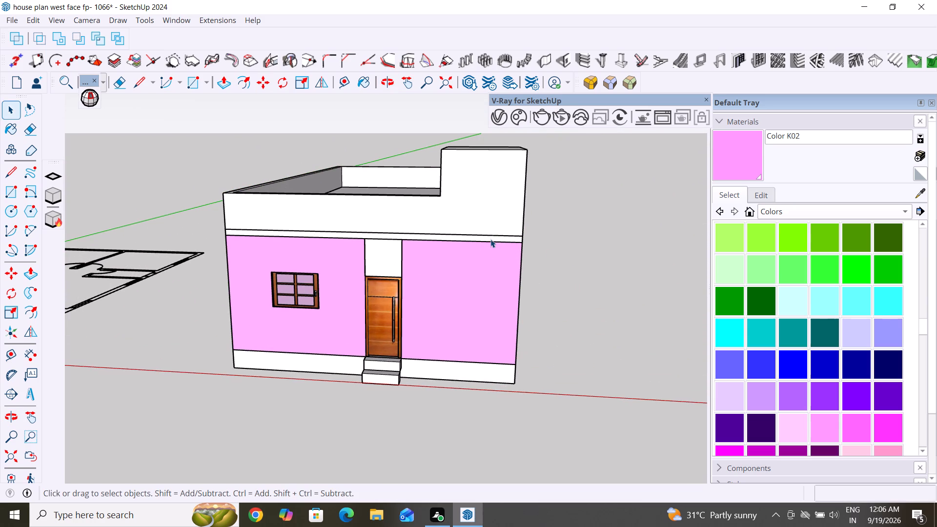
# Paint the wall panel above the front door with light pink Color K02.
pyautogui.scroll(4, 491, 240)
pyautogui.click(326, 271)
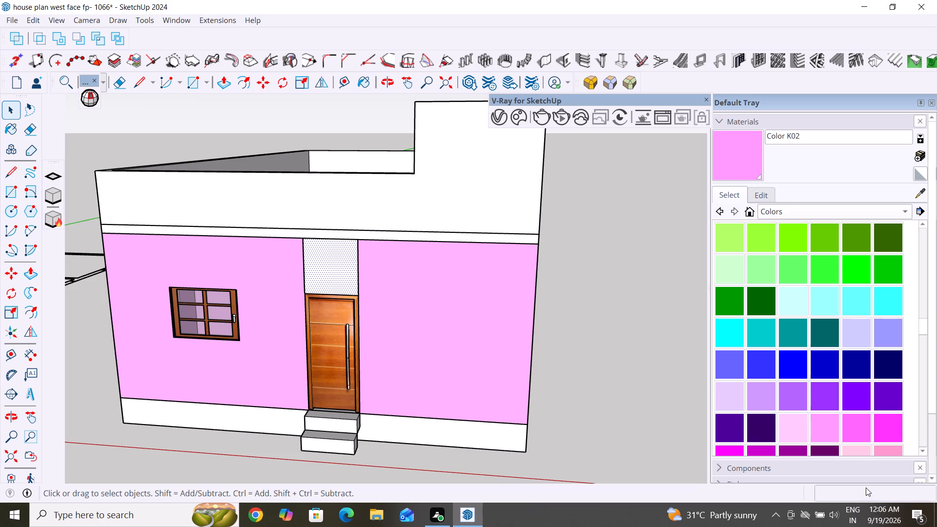
pyautogui.click(829, 430)
pyautogui.click(829, 430)
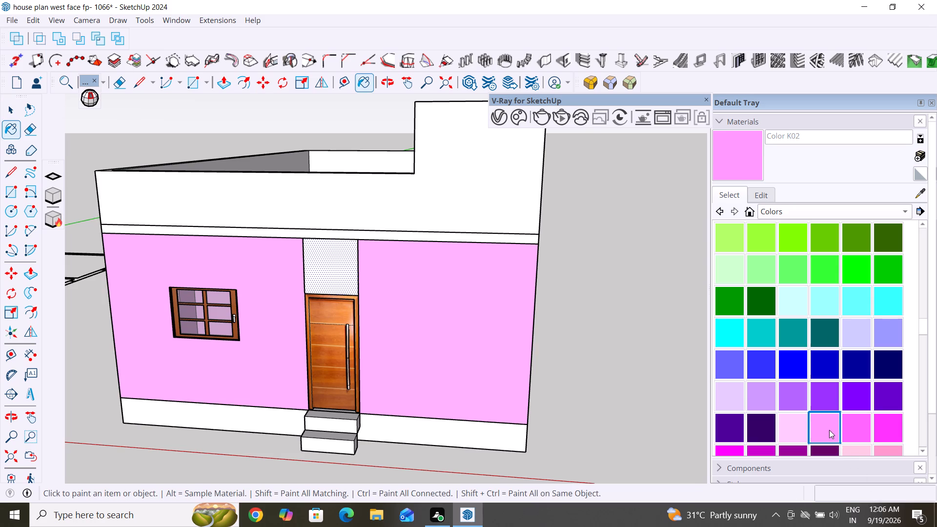
pyautogui.click(341, 269)
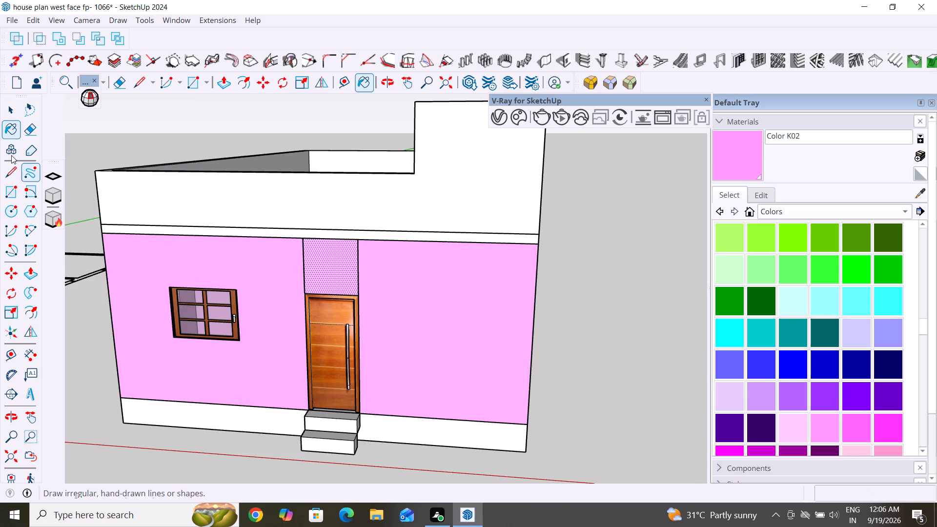
pyautogui.click(17, 110)
pyautogui.click(718, 278)
pyautogui.doubleClick(623, 294)
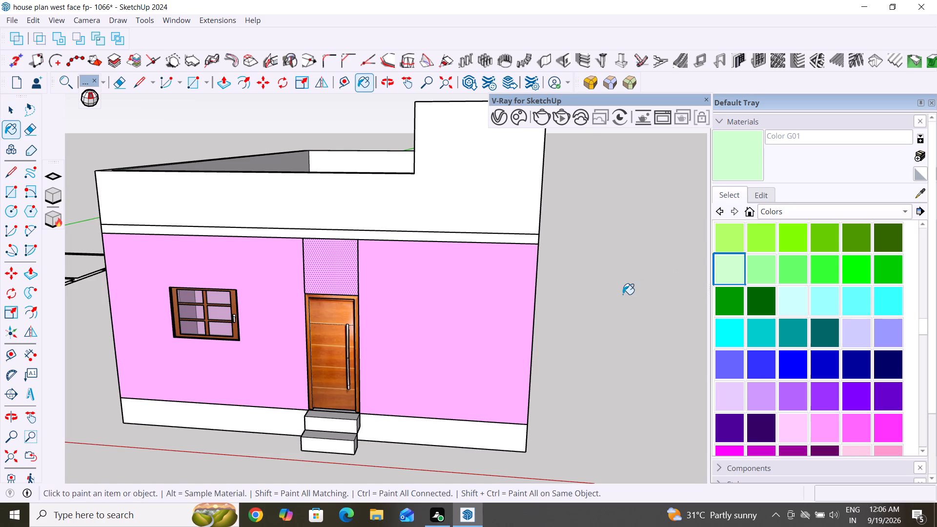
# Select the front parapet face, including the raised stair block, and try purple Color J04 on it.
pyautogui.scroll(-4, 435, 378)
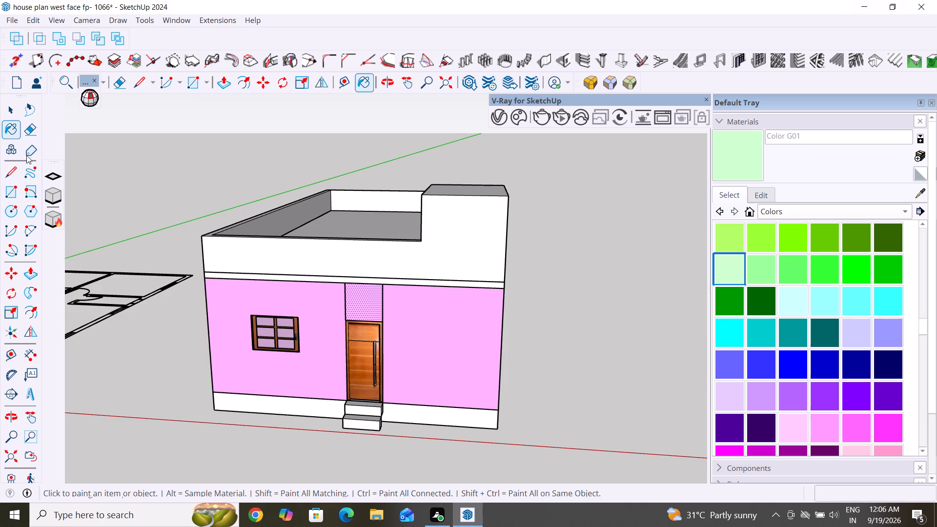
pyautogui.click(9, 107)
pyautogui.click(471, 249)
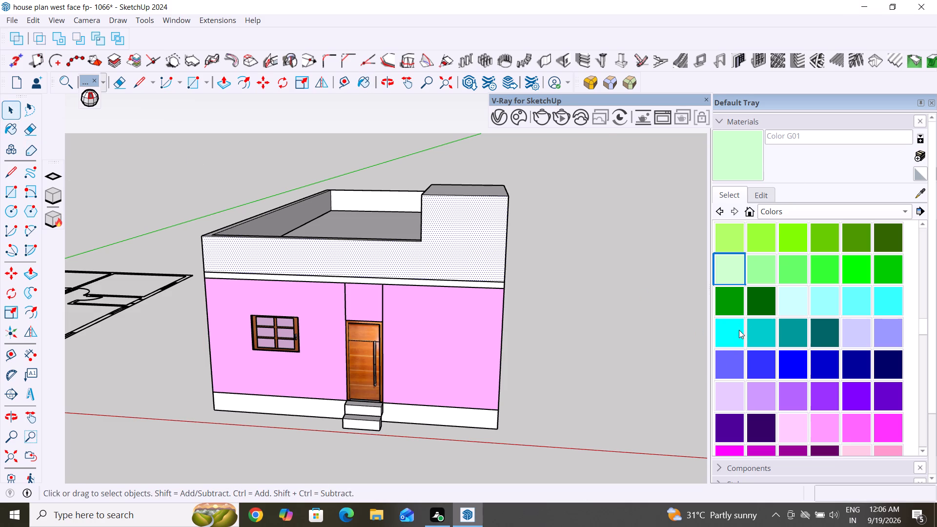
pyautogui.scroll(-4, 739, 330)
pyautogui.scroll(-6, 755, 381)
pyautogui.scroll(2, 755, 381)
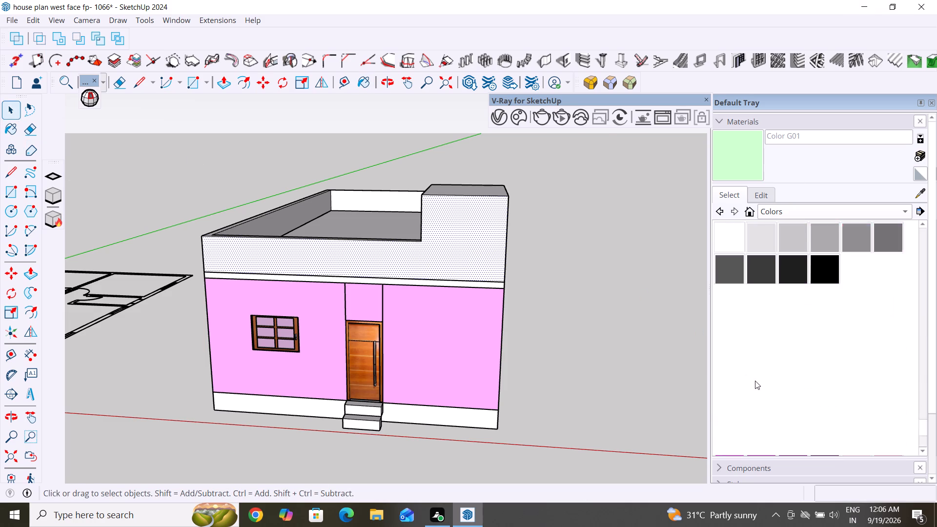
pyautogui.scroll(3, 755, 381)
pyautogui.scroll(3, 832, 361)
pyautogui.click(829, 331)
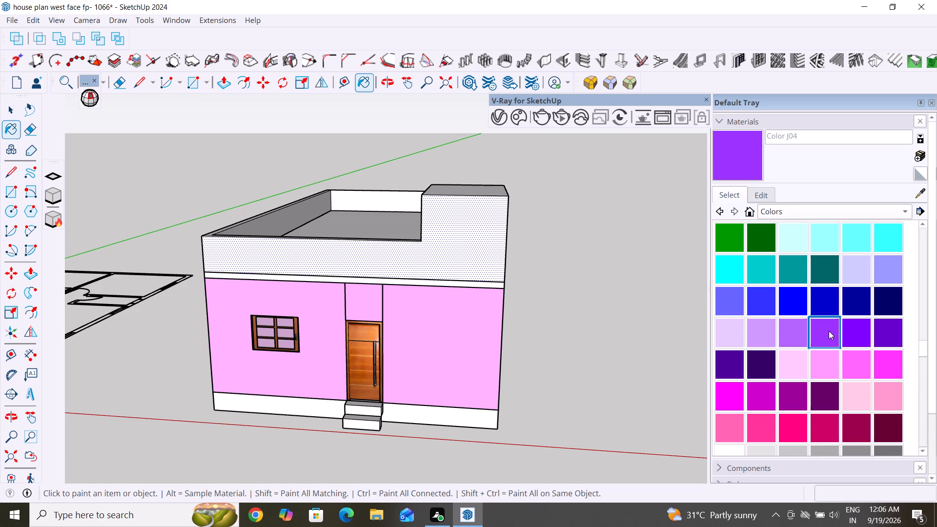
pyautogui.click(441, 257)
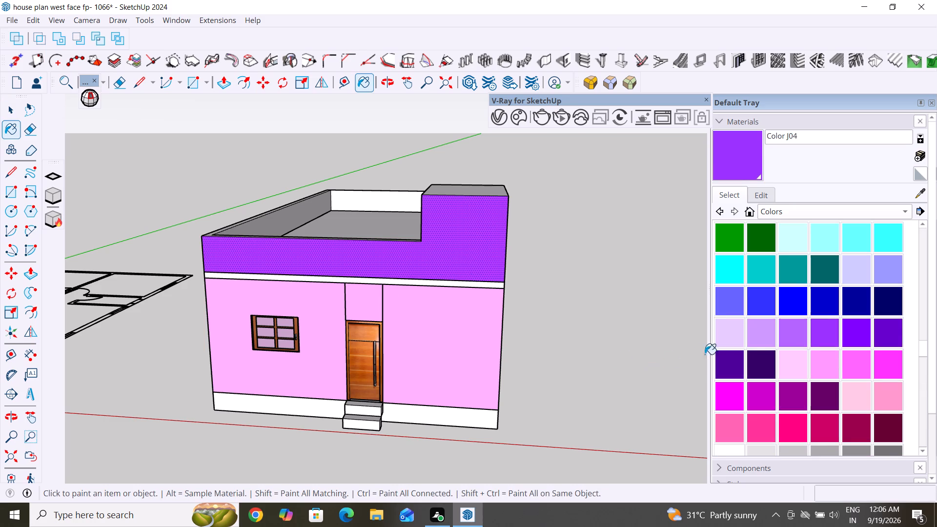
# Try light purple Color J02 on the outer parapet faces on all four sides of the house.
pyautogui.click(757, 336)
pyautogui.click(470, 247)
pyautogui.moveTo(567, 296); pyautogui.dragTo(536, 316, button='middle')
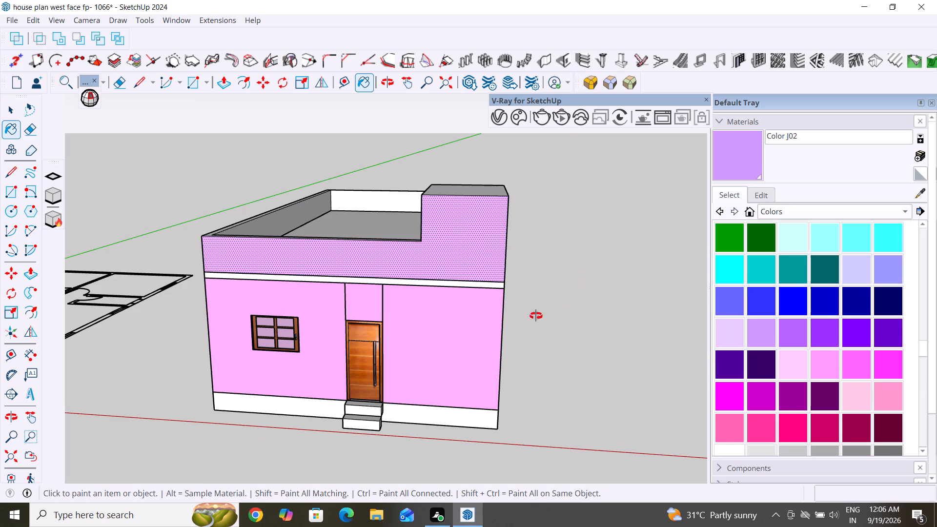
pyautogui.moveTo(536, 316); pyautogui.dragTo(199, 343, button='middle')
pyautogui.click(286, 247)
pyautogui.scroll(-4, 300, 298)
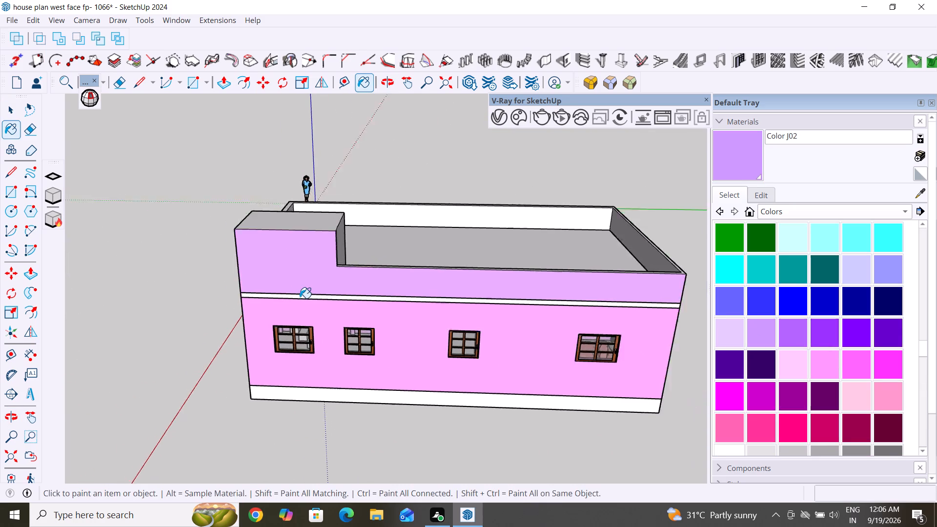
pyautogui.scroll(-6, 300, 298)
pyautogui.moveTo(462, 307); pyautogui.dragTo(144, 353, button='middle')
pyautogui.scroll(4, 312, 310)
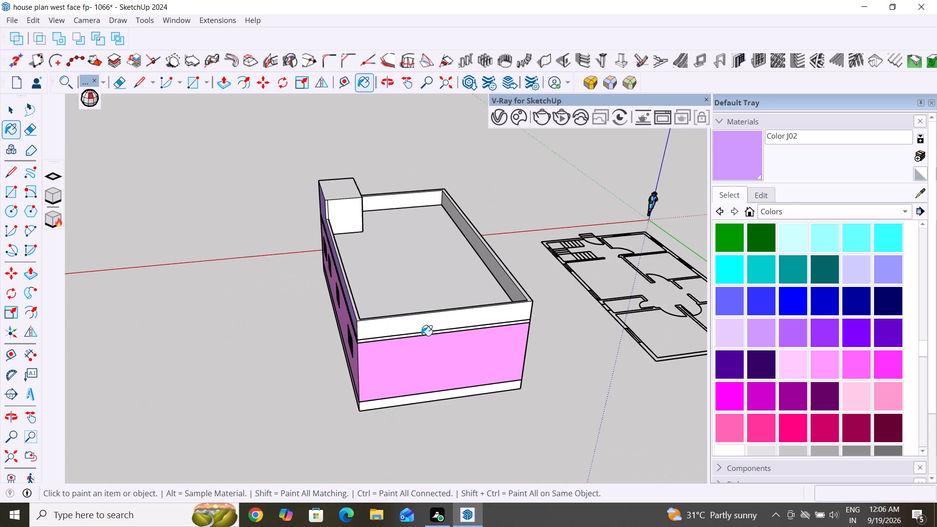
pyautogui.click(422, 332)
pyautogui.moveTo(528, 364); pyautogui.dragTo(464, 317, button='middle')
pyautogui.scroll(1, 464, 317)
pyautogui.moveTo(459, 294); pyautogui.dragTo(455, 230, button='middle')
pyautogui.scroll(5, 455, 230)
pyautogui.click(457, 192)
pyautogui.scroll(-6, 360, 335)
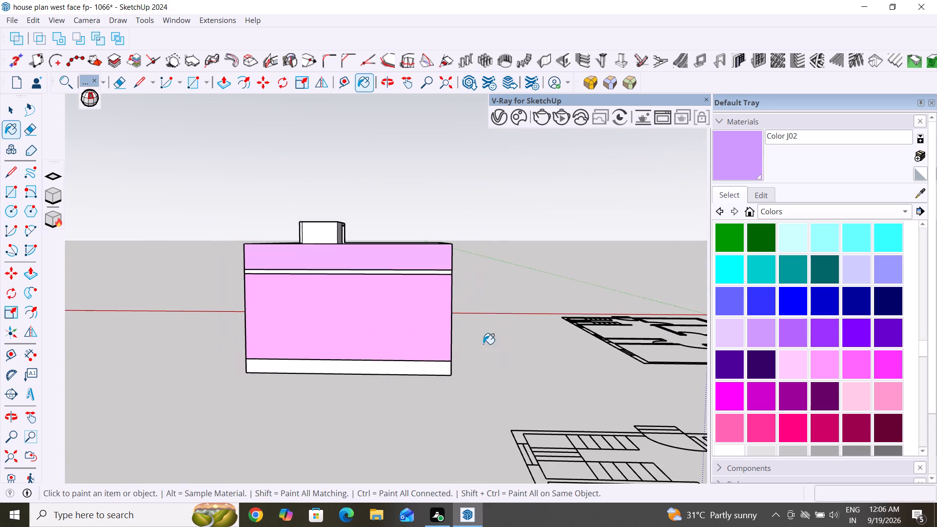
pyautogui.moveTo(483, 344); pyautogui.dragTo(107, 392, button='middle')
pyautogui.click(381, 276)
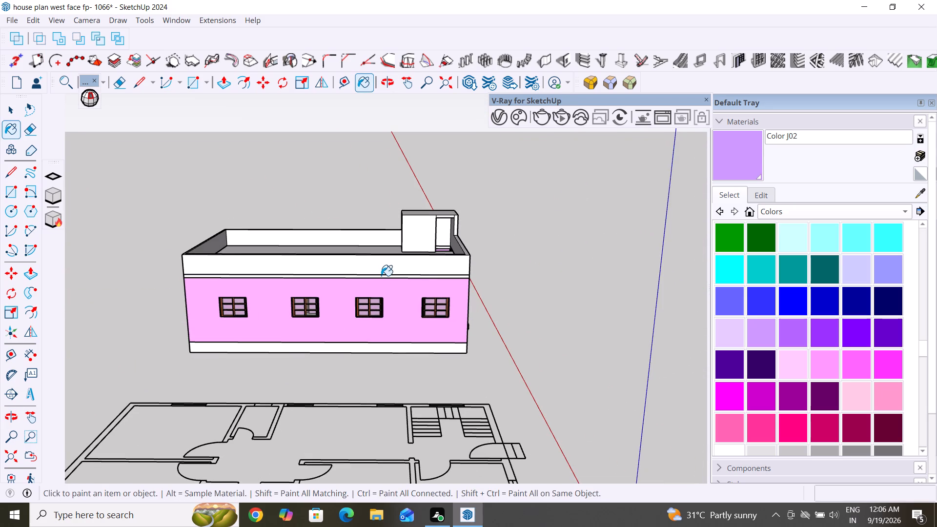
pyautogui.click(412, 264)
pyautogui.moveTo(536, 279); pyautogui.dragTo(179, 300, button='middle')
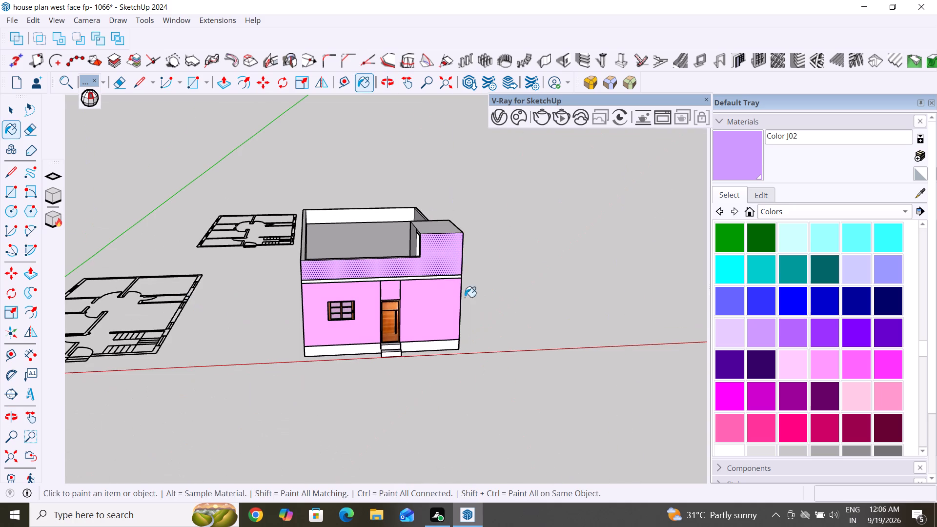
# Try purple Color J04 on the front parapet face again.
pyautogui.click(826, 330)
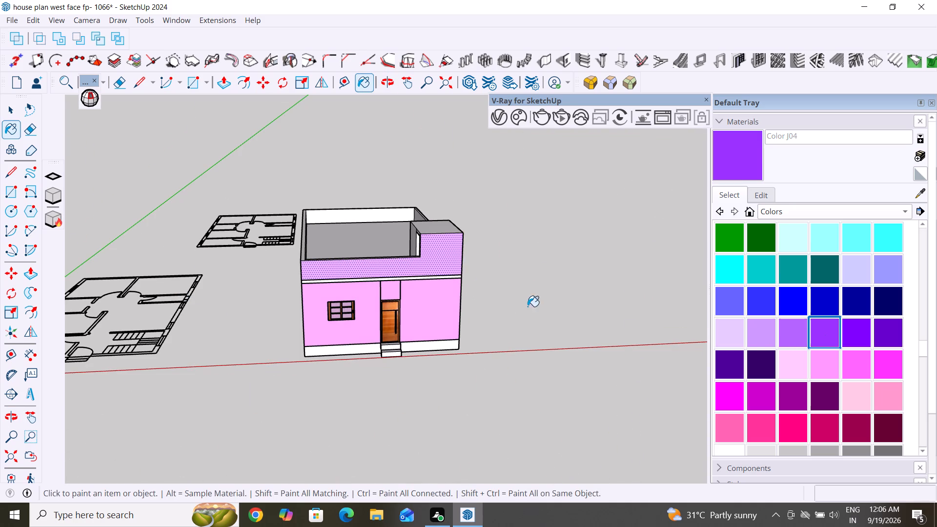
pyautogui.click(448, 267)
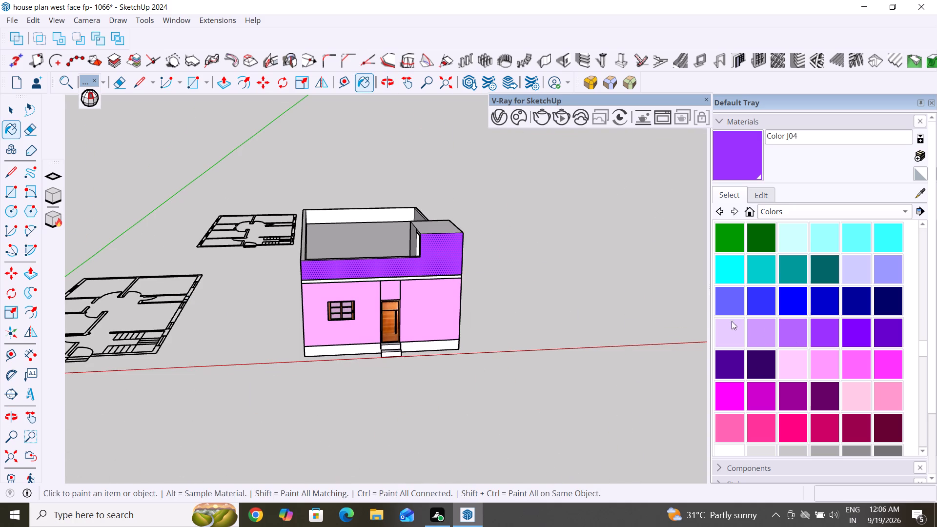
# Paint the outer parapet faces on all four sides of the house with blue Color I03.
pyautogui.click(732, 301)
pyautogui.click(444, 270)
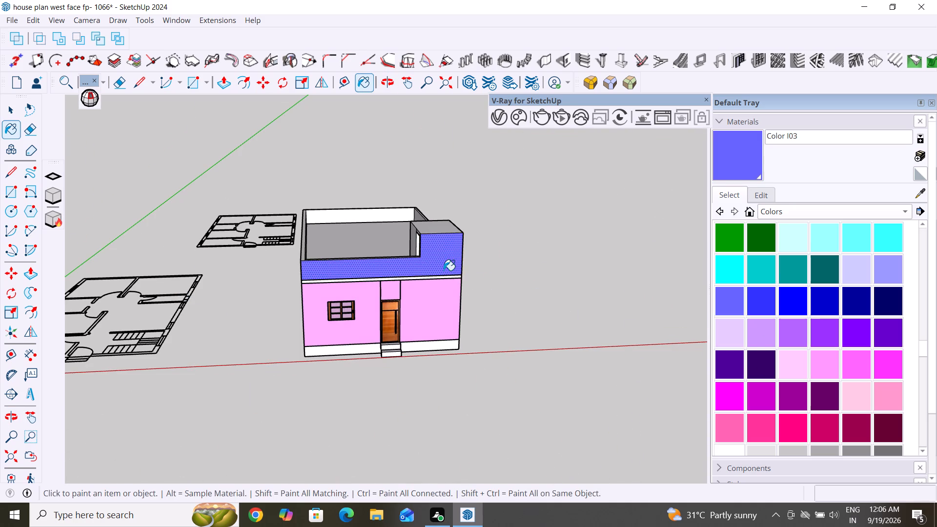
pyautogui.moveTo(611, 291); pyautogui.dragTo(308, 351, button='middle')
pyautogui.click(383, 285)
pyautogui.moveTo(573, 328); pyautogui.dragTo(110, 358, button='middle')
pyautogui.click(412, 366)
pyautogui.moveTo(536, 425); pyautogui.dragTo(79, 419, button='middle')
pyautogui.click(294, 293)
# Paint the plinth band around the base of the house with blue Color I03 and clear the selection.
pyautogui.moveTo(552, 396); pyautogui.dragTo(259, 366, button='middle')
pyautogui.scroll(3, 443, 367)
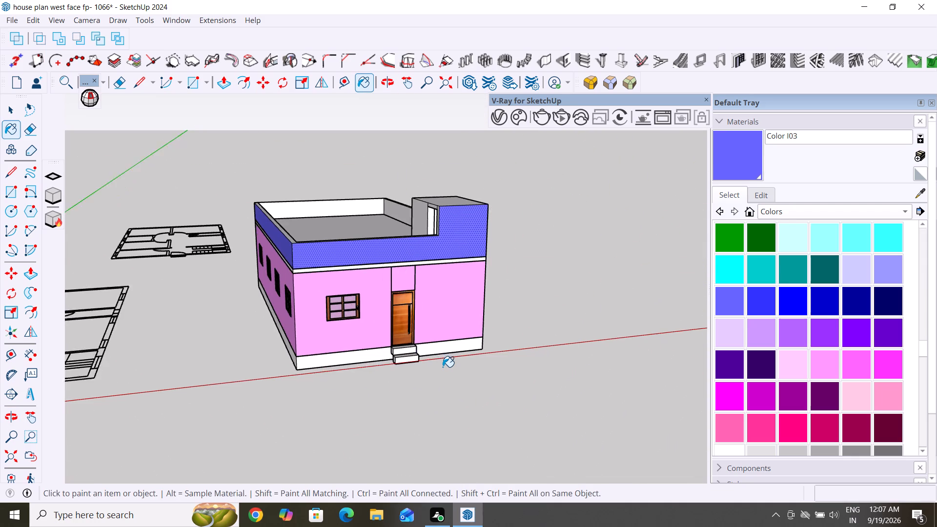
pyautogui.scroll(5, 443, 367)
pyautogui.moveTo(448, 335); pyautogui.dragTo(449, 245, button='middle')
pyautogui.scroll(4, 448, 288)
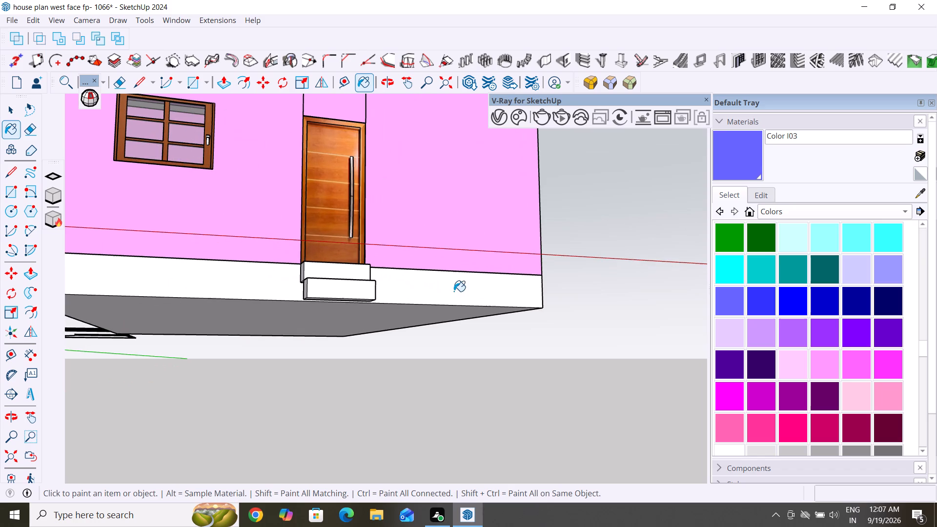
pyautogui.click(456, 292)
pyautogui.moveTo(564, 324); pyautogui.dragTo(448, 408, button='middle')
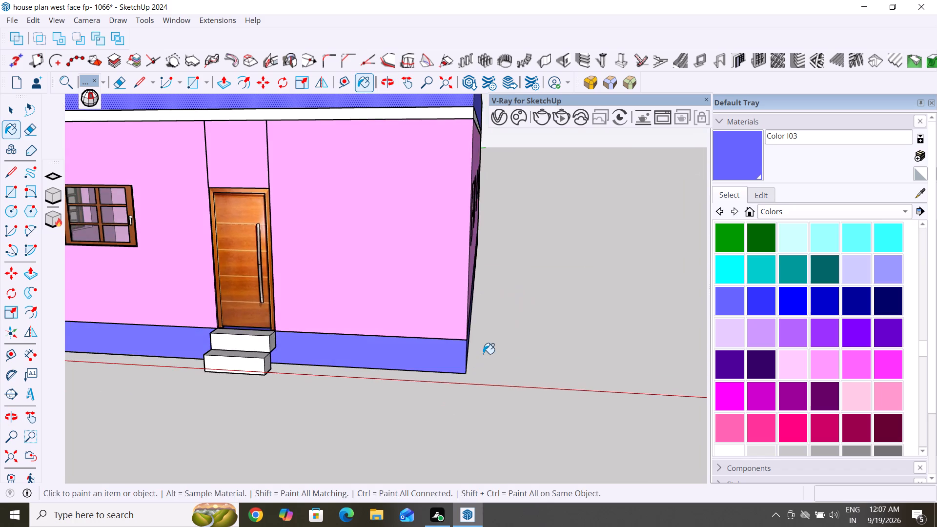
pyautogui.scroll(-4, 483, 354)
pyautogui.moveTo(528, 371); pyautogui.dragTo(189, 401, button='middle')
pyautogui.moveTo(192, 401); pyautogui.dragTo(576, 357, button='middle')
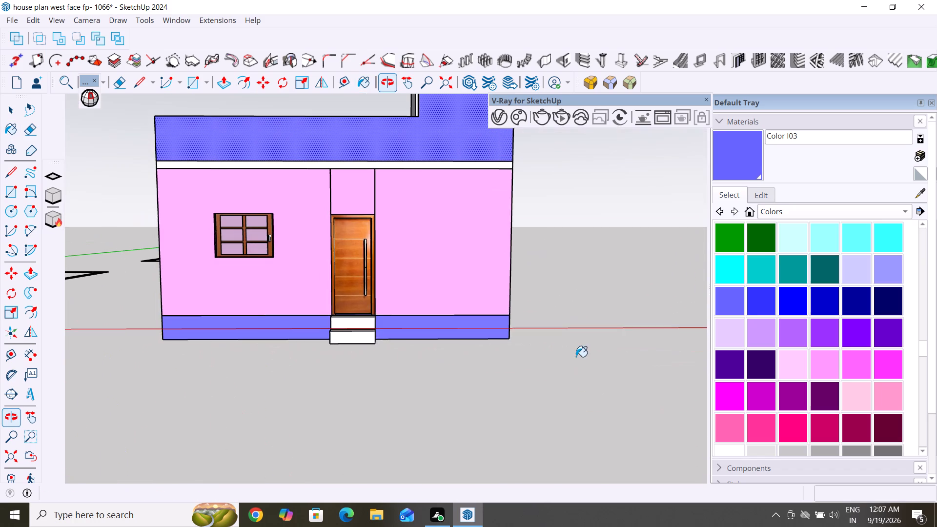
pyautogui.moveTo(340, 371); pyautogui.dragTo(425, 405, button='middle')
pyautogui.scroll(-1, 425, 405)
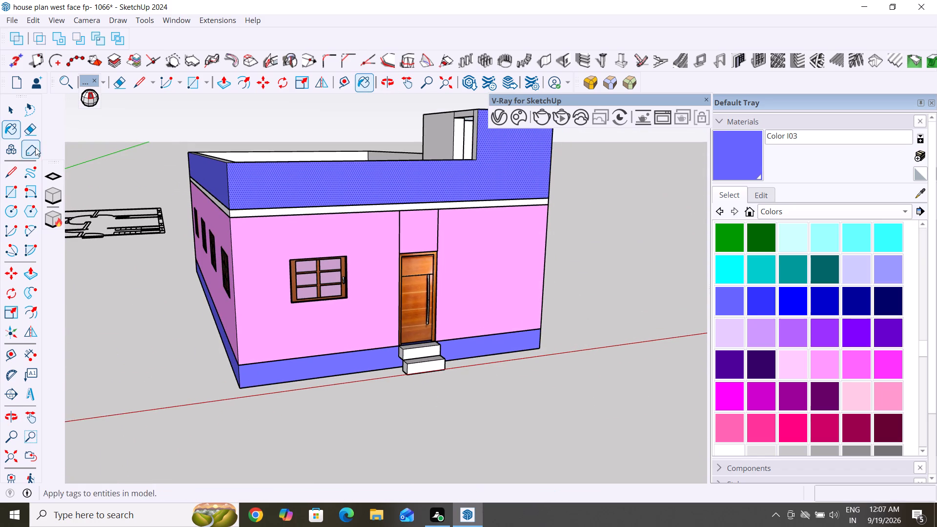
pyautogui.click(6, 115)
pyautogui.click(205, 110)
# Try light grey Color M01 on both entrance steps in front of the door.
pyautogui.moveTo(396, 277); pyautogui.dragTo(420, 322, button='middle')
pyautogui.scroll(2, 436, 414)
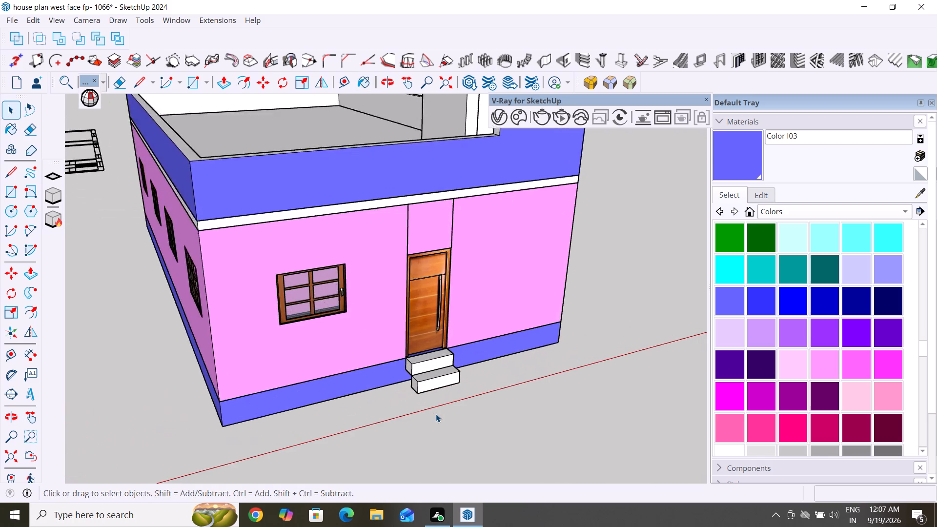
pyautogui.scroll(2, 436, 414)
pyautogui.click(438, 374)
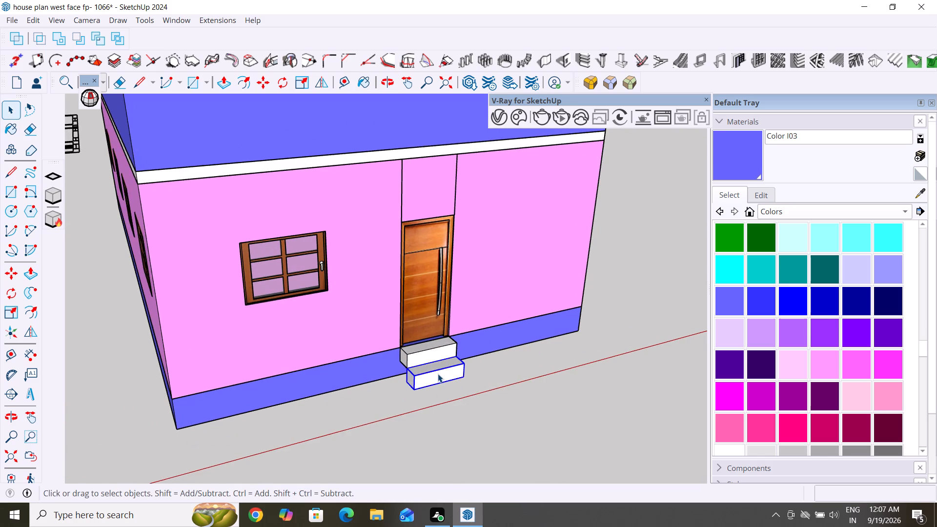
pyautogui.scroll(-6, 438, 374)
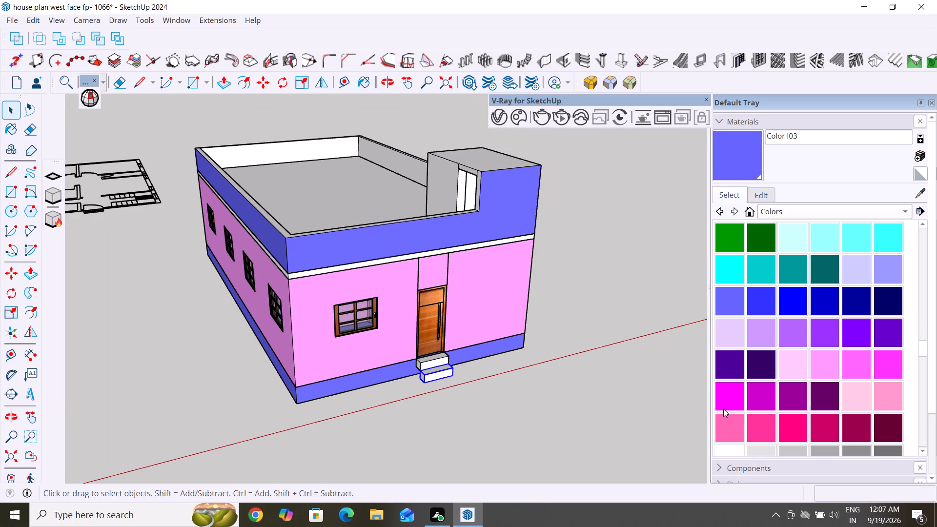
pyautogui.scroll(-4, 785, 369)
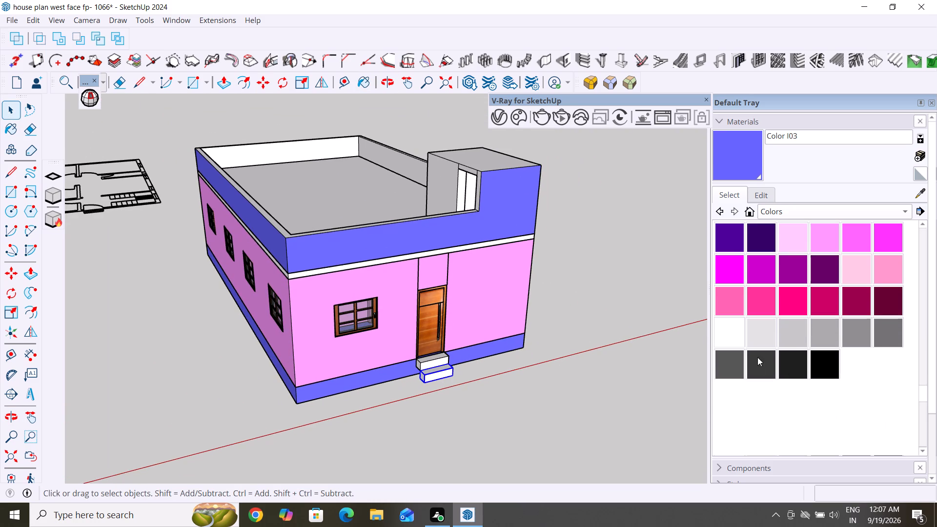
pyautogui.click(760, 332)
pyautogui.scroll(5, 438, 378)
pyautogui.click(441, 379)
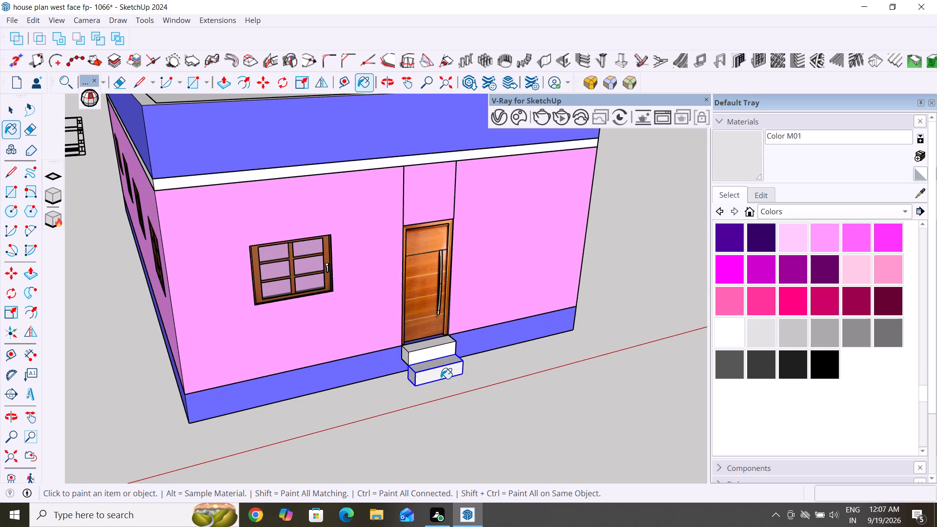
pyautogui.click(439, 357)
# Paint both entrance steps with grey Color M02.
pyautogui.click(734, 341)
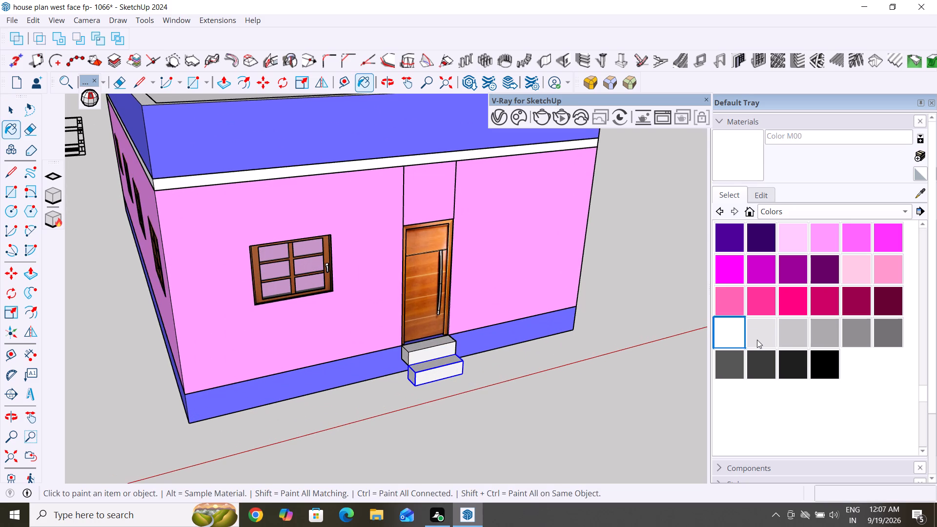
pyautogui.click(800, 330)
pyautogui.scroll(5, 402, 371)
pyautogui.click(451, 390)
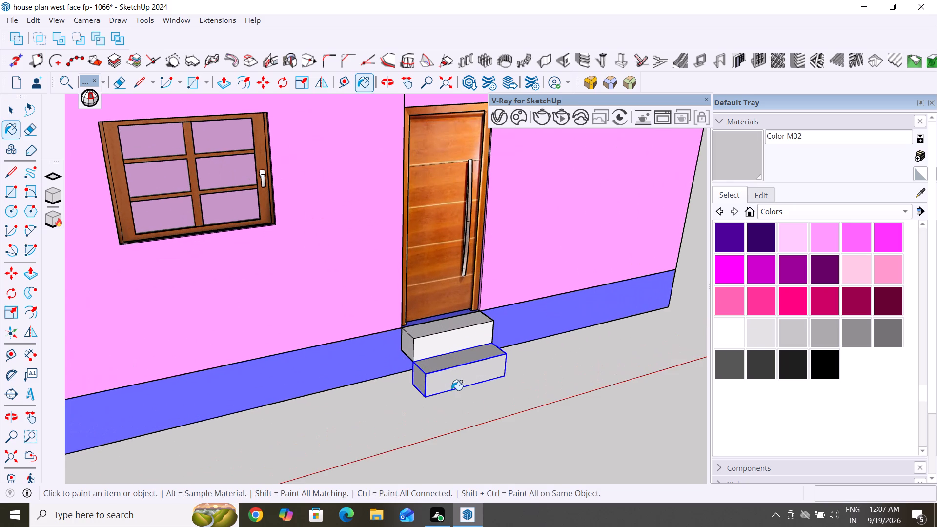
pyautogui.click(792, 326)
pyautogui.click(462, 344)
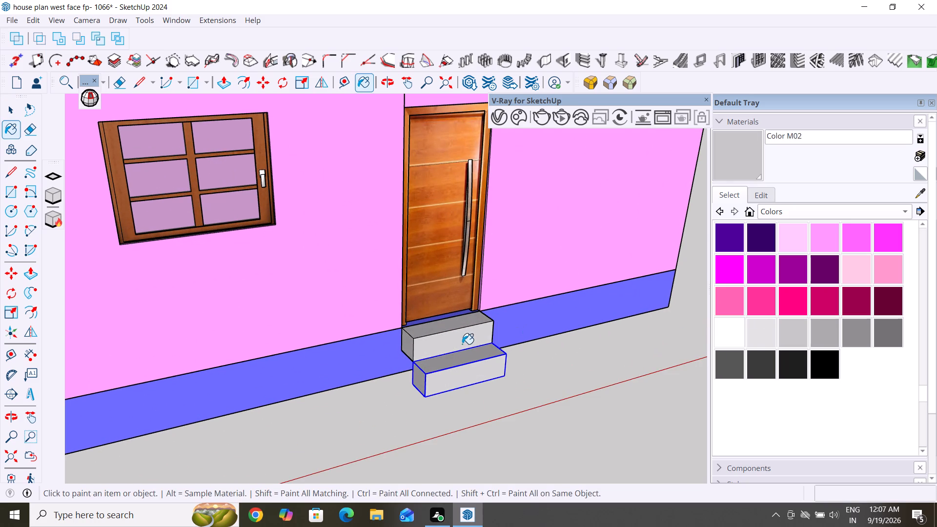
# Examine the painted exterior from the front corner, the long window side and the whole-model view.
pyautogui.scroll(-12, 462, 344)
pyautogui.moveTo(498, 372); pyautogui.dragTo(281, 430, button='middle')
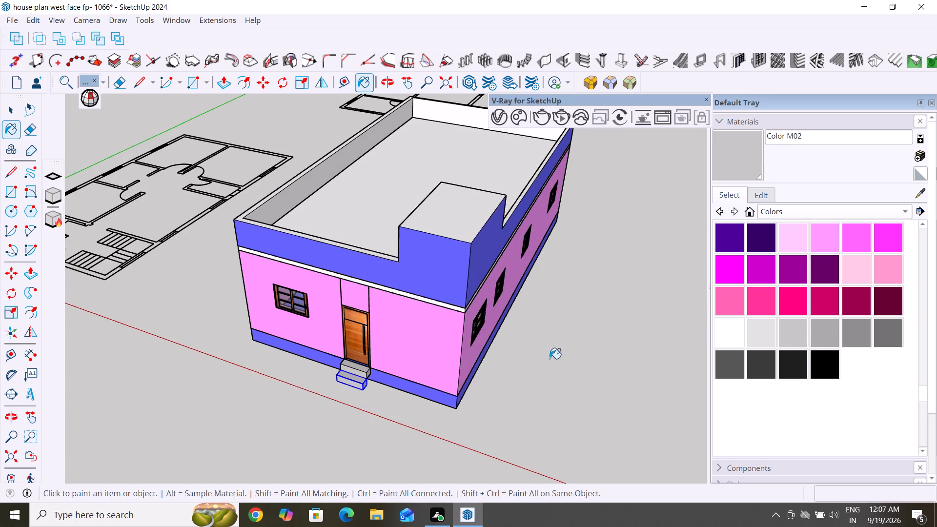
pyautogui.moveTo(575, 362); pyautogui.dragTo(197, 265, button='middle')
pyautogui.moveTo(354, 406); pyautogui.dragTo(507, 382, button='middle')
pyautogui.scroll(1, 507, 382)
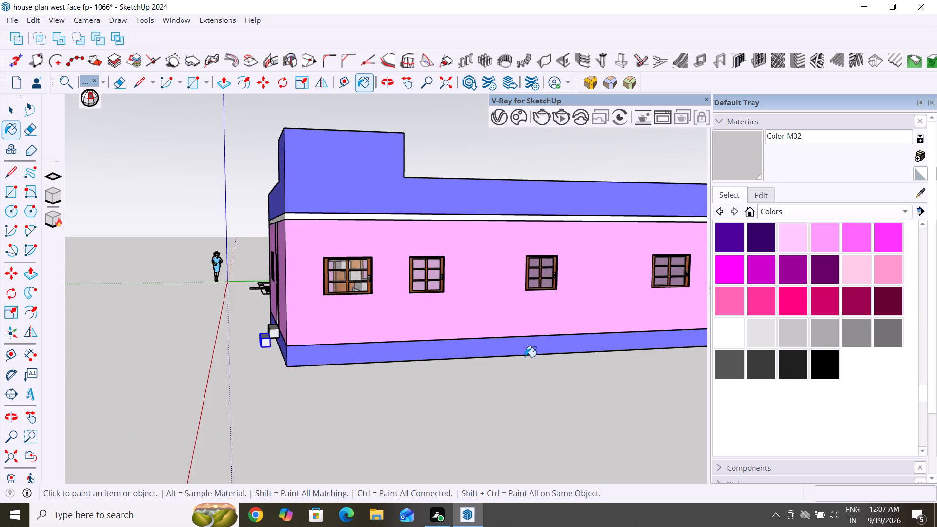
pyautogui.scroll(-6, 526, 356)
pyautogui.scroll(-2, 371, 404)
pyautogui.moveTo(499, 425); pyautogui.dragTo(580, 425, button='middle')
pyautogui.moveTo(330, 365); pyautogui.dragTo(512, 426, button='middle')
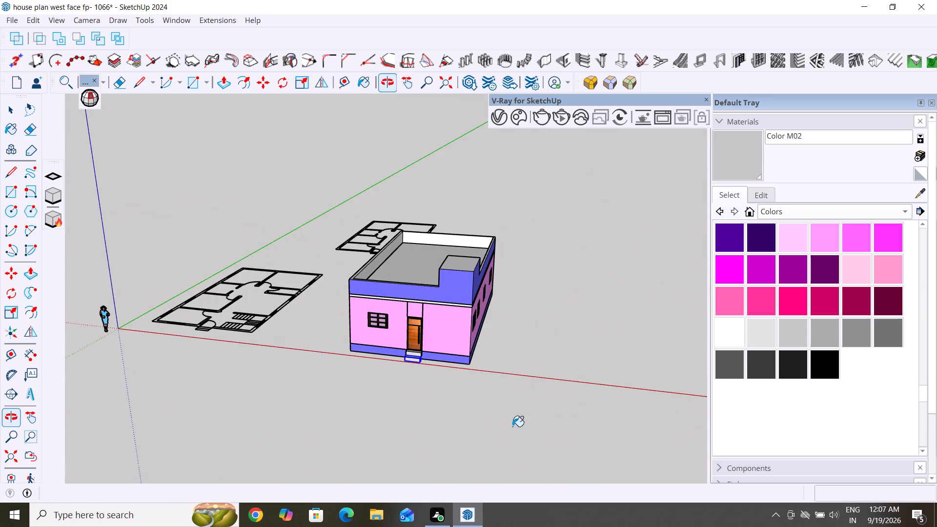
pyautogui.click(11, 103)
# Draw a ground rectangle about 87' 1" by 65' 7" around the painted house.
pyautogui.moveTo(370, 356); pyautogui.dragTo(628, 393, button='middle')
pyautogui.click(6, 190)
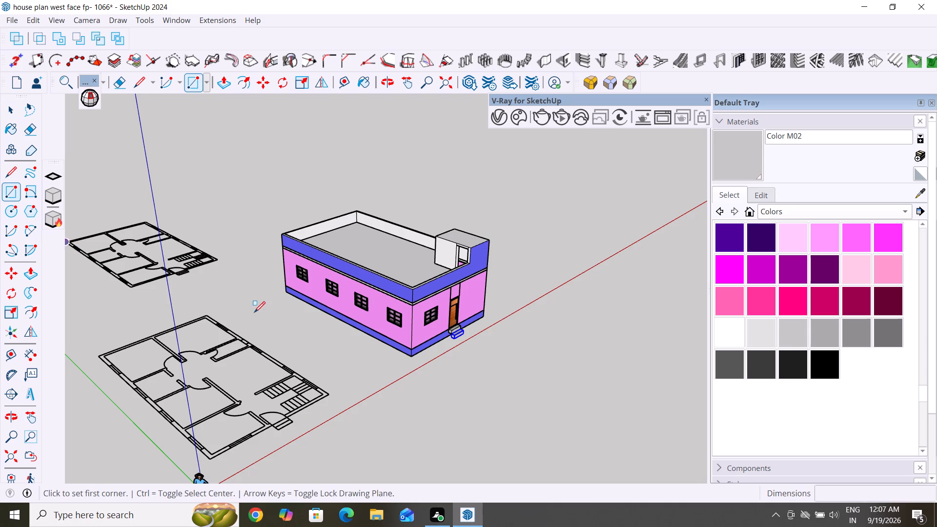
pyautogui.click(183, 294)
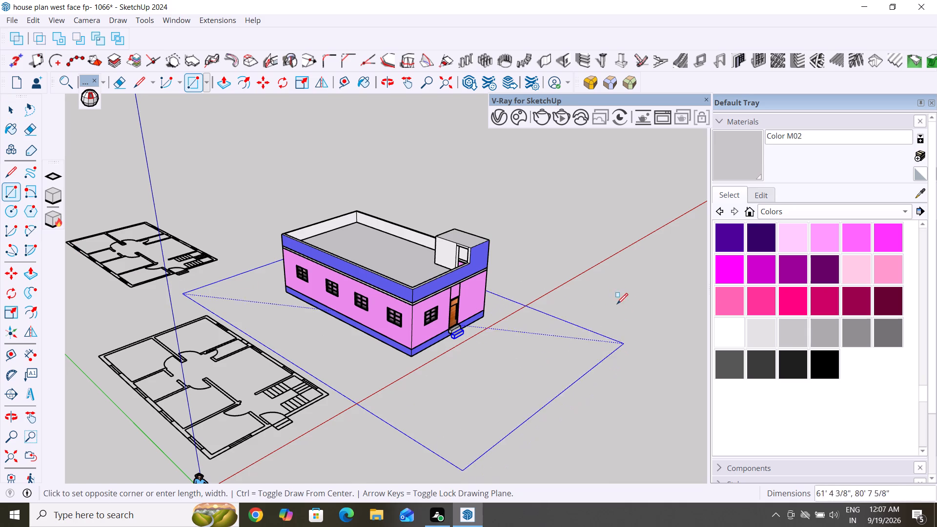
pyautogui.click(614, 268)
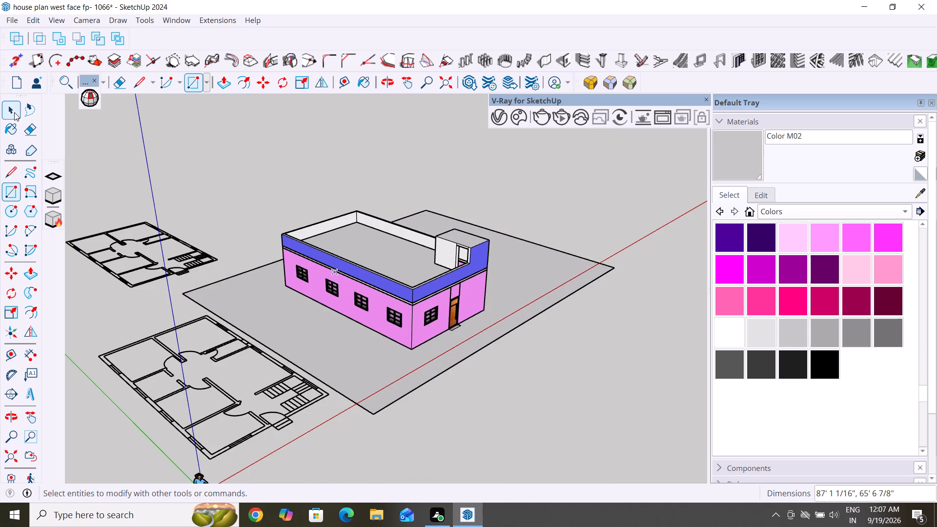
# Examine how the ground rectangle sits against the house's plinth and entrance steps, from above and from below.
pyautogui.click(14, 112)
pyautogui.moveTo(457, 379); pyautogui.dragTo(489, 286, button='middle')
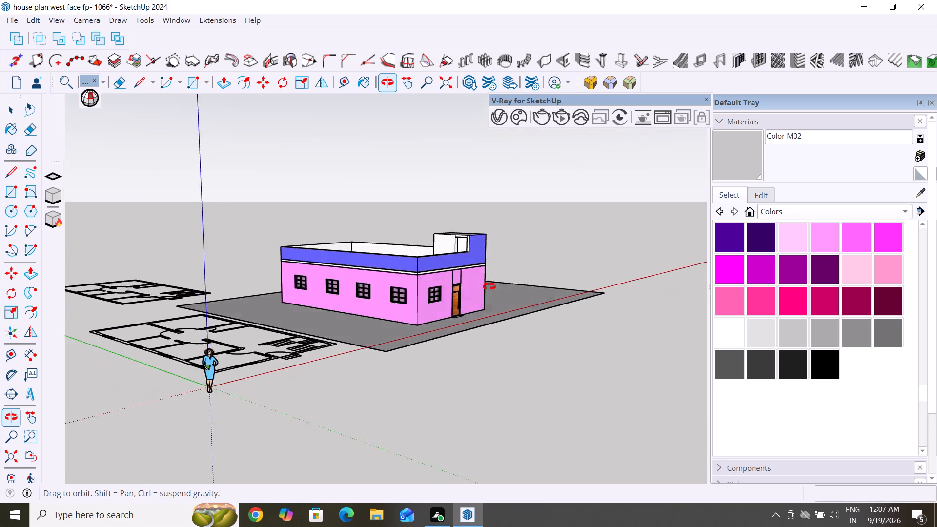
pyautogui.moveTo(489, 286); pyautogui.dragTo(522, 304, button='middle')
pyautogui.moveTo(530, 338); pyautogui.dragTo(522, 304, button='middle')
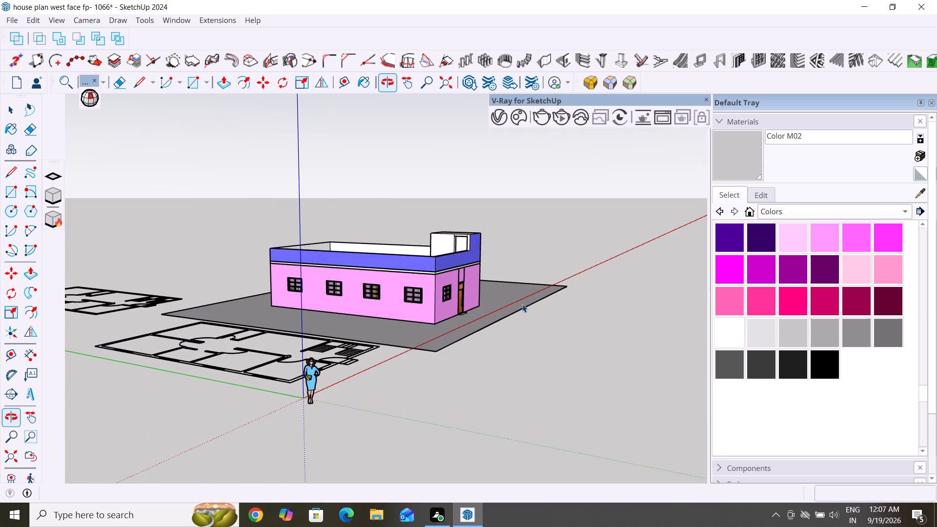
pyautogui.moveTo(522, 304); pyautogui.dragTo(473, 225, button='middle')
pyautogui.moveTo(469, 371); pyautogui.dragTo(466, 385, button='middle')
pyautogui.moveTo(434, 318); pyautogui.dragTo(418, 440, button='middle')
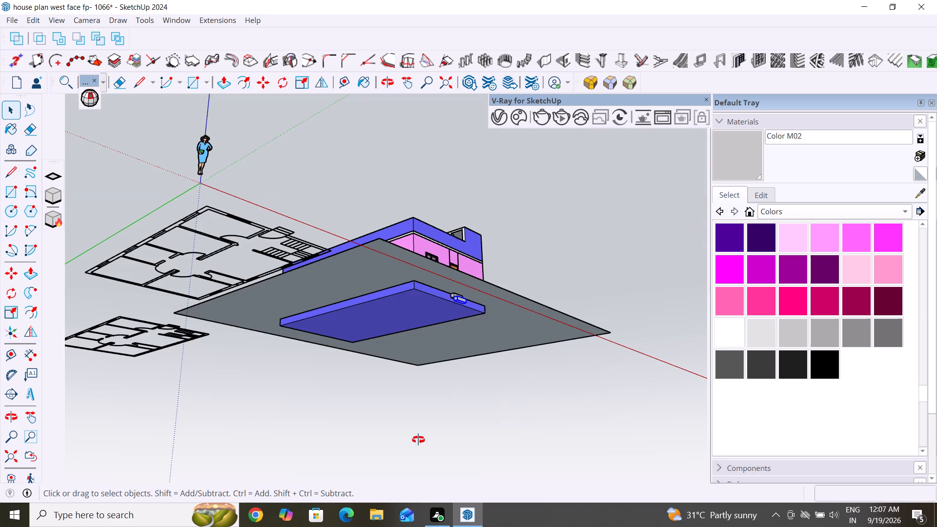
pyautogui.moveTo(418, 440); pyautogui.dragTo(418, 444, button='middle')
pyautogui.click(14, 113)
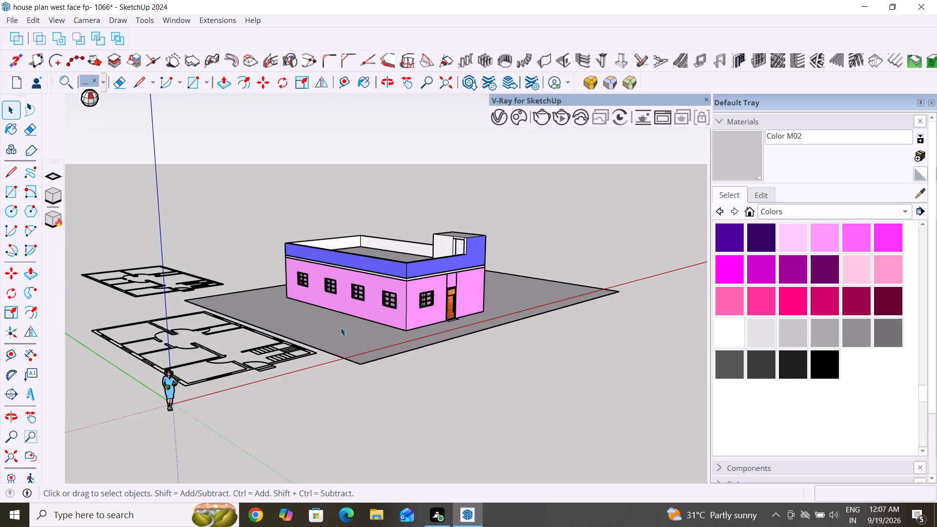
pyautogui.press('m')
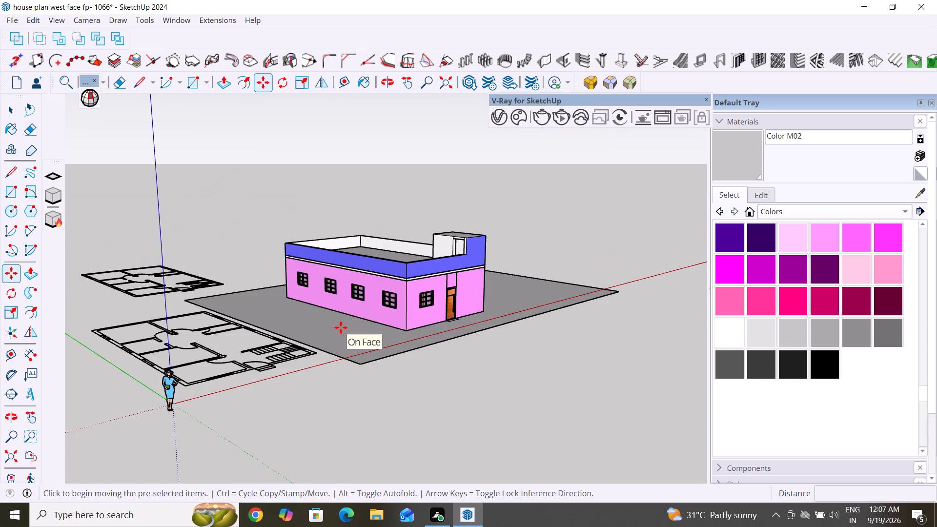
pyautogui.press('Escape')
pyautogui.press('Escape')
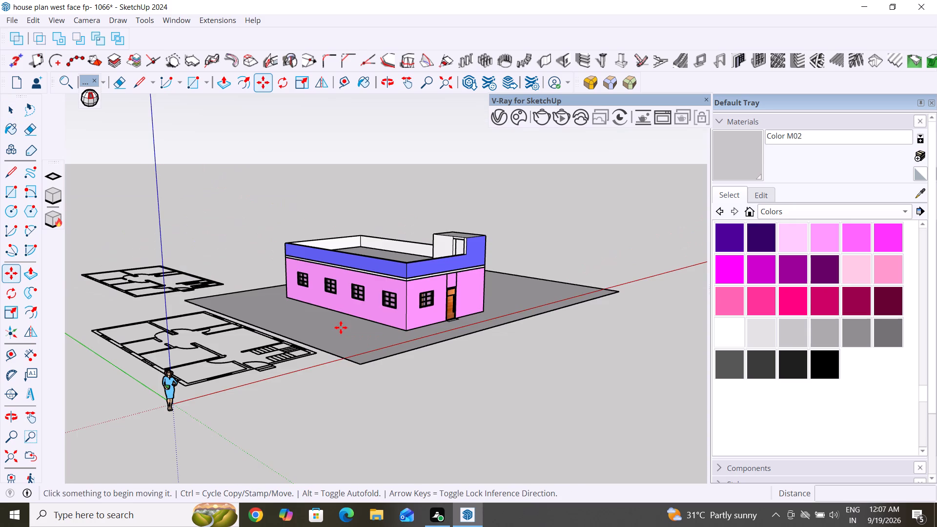
# Move the ground rectangle's front edge about 10' 4 3/4" to the bottom corner of the house's plinth.
pyautogui.press('m')
pyautogui.press('Return')
pyautogui.moveTo(457, 390); pyautogui.dragTo(431, 309, button='middle')
pyautogui.scroll(3, 424, 293)
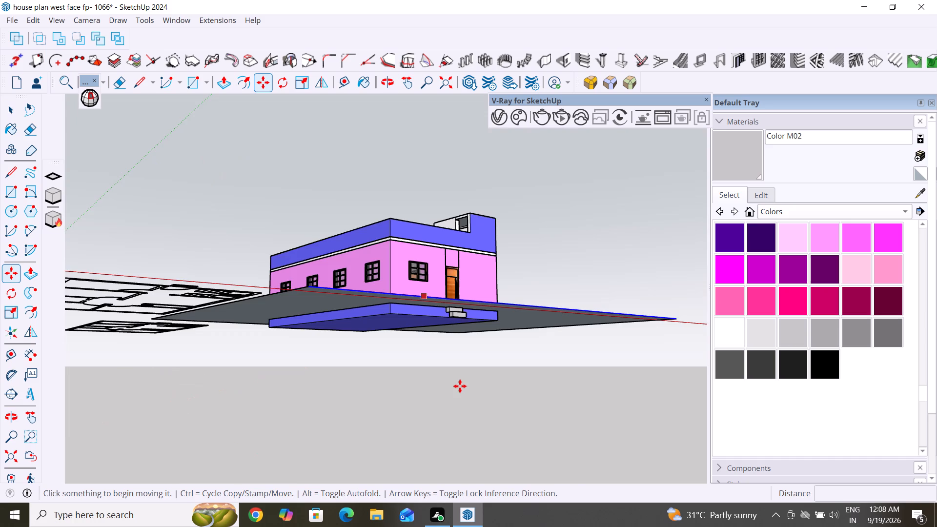
pyautogui.moveTo(410, 313); pyautogui.dragTo(413, 354, button='middle')
pyautogui.scroll(-5, 451, 243)
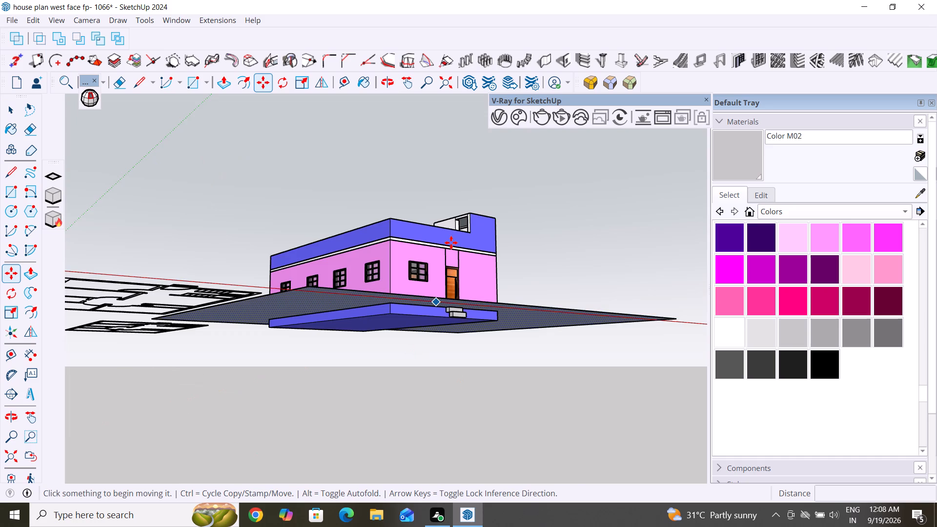
pyautogui.moveTo(428, 341); pyautogui.dragTo(416, 390, button='middle')
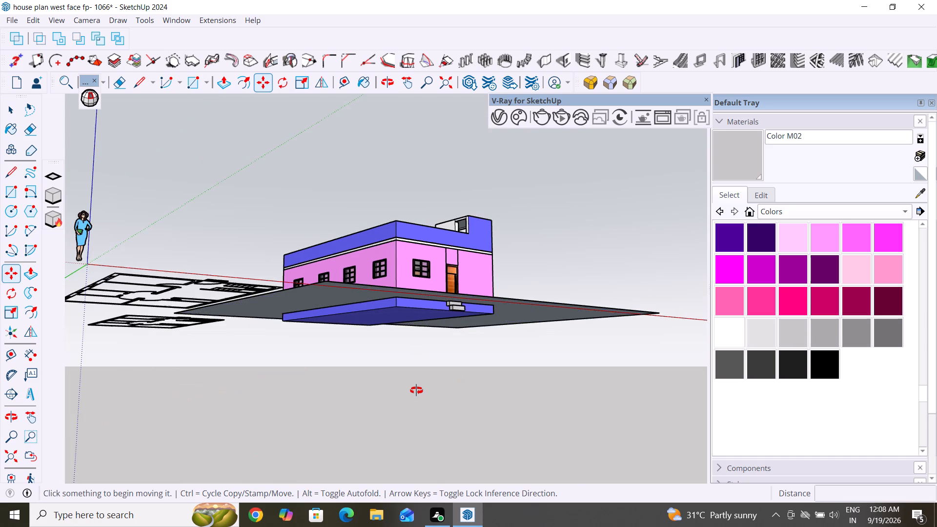
pyautogui.moveTo(416, 390); pyautogui.dragTo(416, 401, button='middle')
pyautogui.click(411, 335)
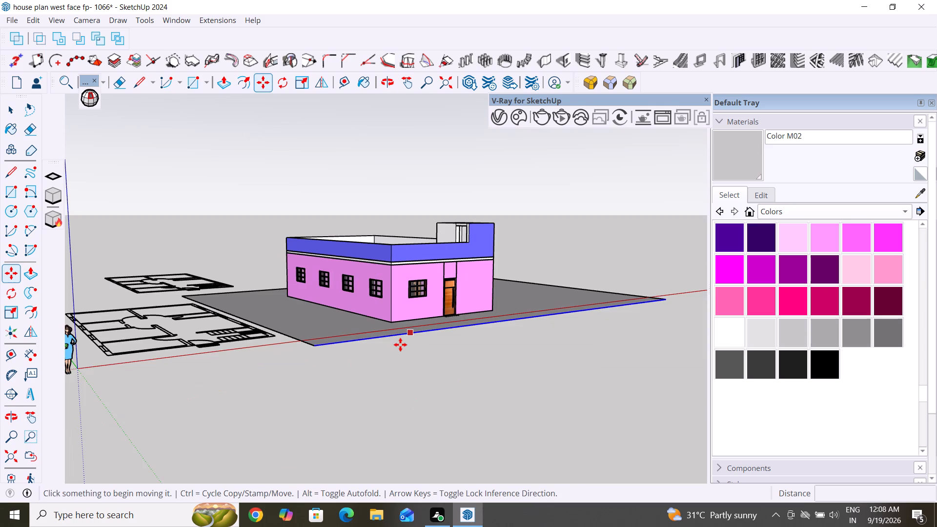
pyautogui.moveTo(395, 365); pyautogui.dragTo(501, 299, button='middle')
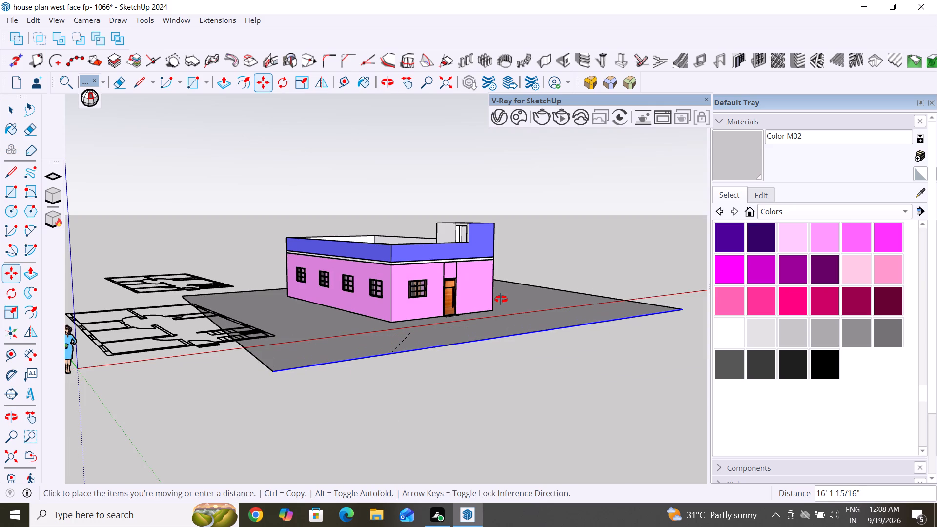
pyautogui.moveTo(501, 299); pyautogui.dragTo(525, 234, button='middle')
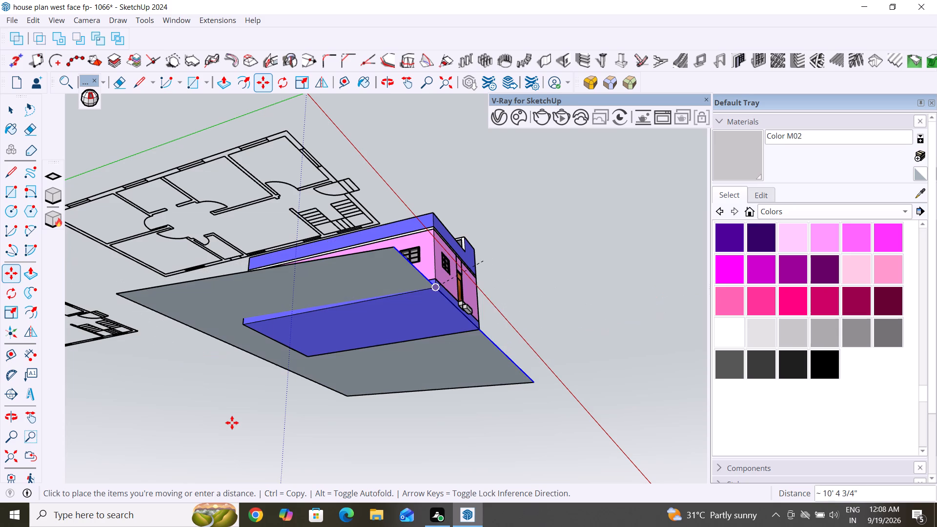
pyautogui.click(438, 289)
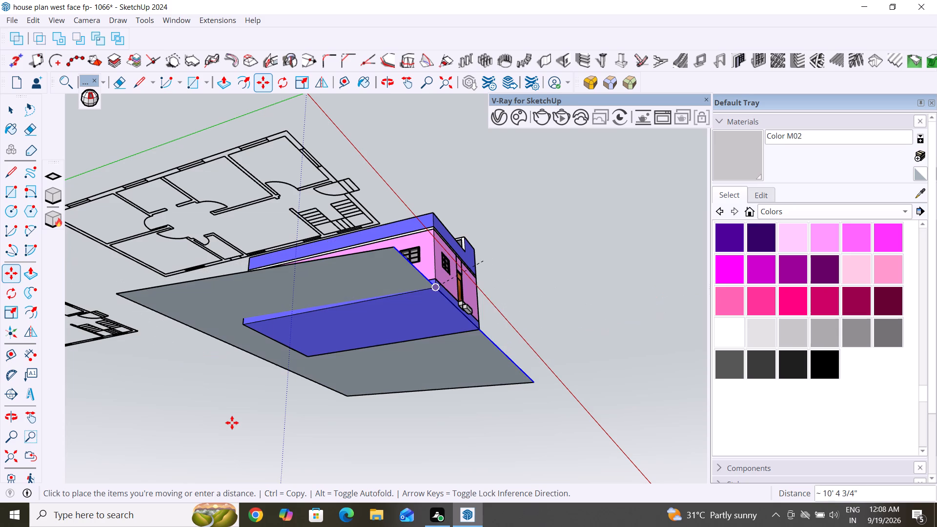
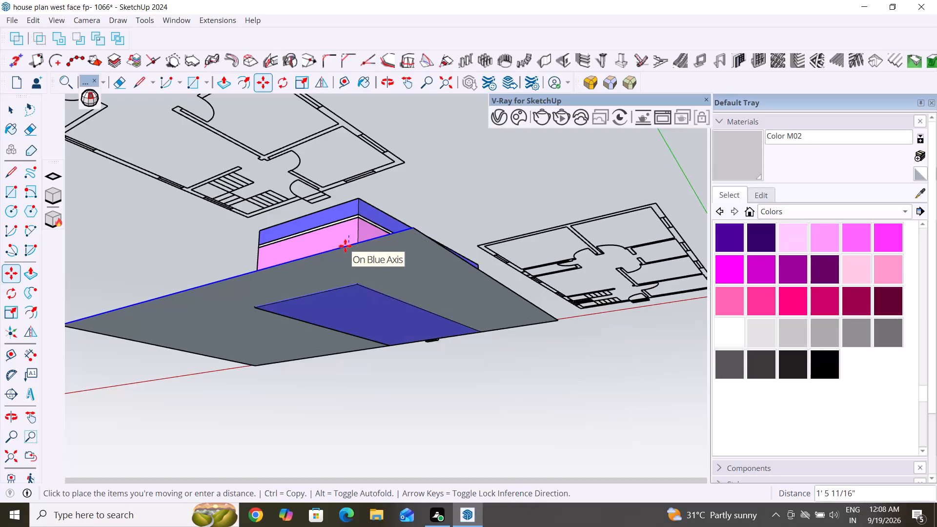
# Move the ground rectangle's selected long edge about 1' 5 11/16" along the blue axis.
pyautogui.click(346, 247)
# Examine the ground rectangle around the house from above, along the window side and at the entrance corner.
pyautogui.scroll(-6, 356, 398)
pyautogui.scroll(-2, 411, 362)
pyautogui.scroll(-3, 345, 246)
pyautogui.moveTo(468, 357); pyautogui.dragTo(131, 501, button='middle')
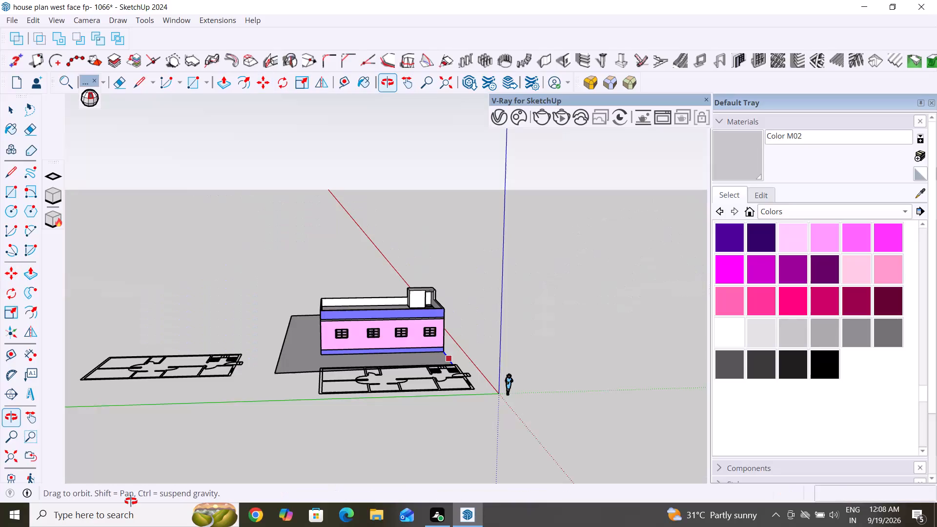
pyautogui.scroll(5, 501, 347)
pyautogui.scroll(5, 429, 351)
pyautogui.moveTo(447, 359); pyautogui.dragTo(379, 343, button='middle')
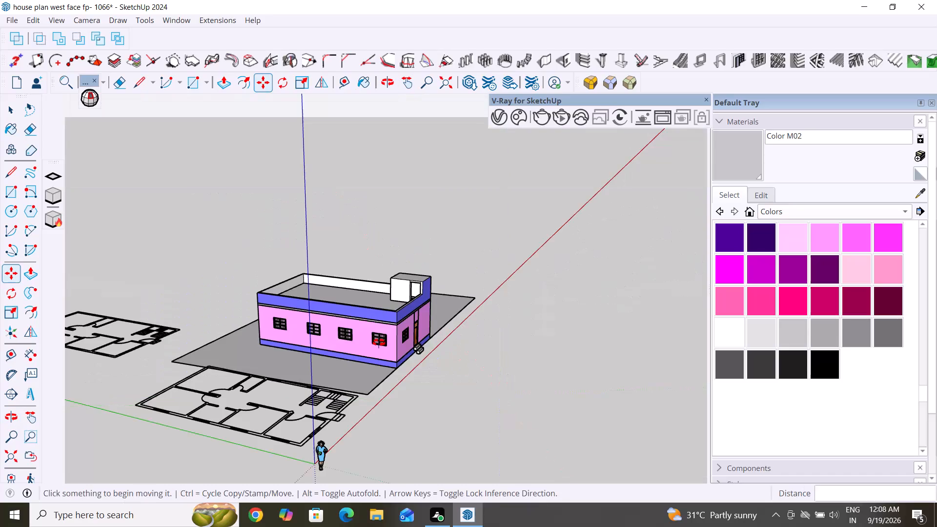
pyautogui.moveTo(379, 343); pyautogui.dragTo(480, 345, button='middle')
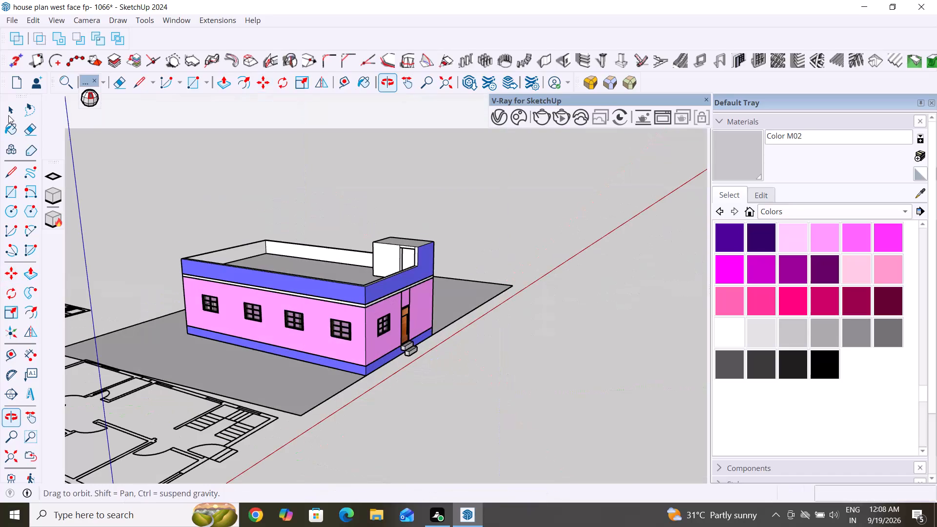
# Switch from Move to Select, clear the selection in the empty area beside the house, and open the selection options there.
pyautogui.click(8, 115)
pyautogui.click(13, 105)
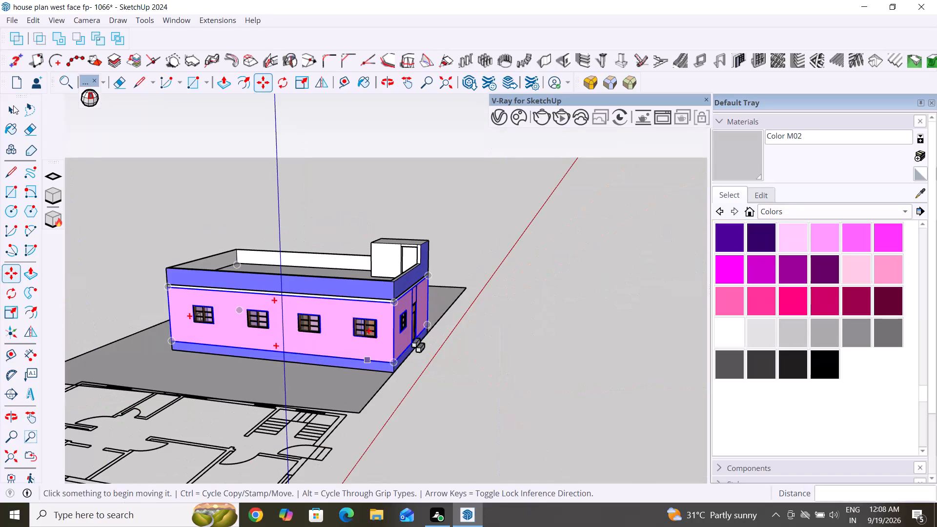
pyautogui.click(7, 108)
pyautogui.click(8, 107)
pyautogui.doubleClick(536, 331)
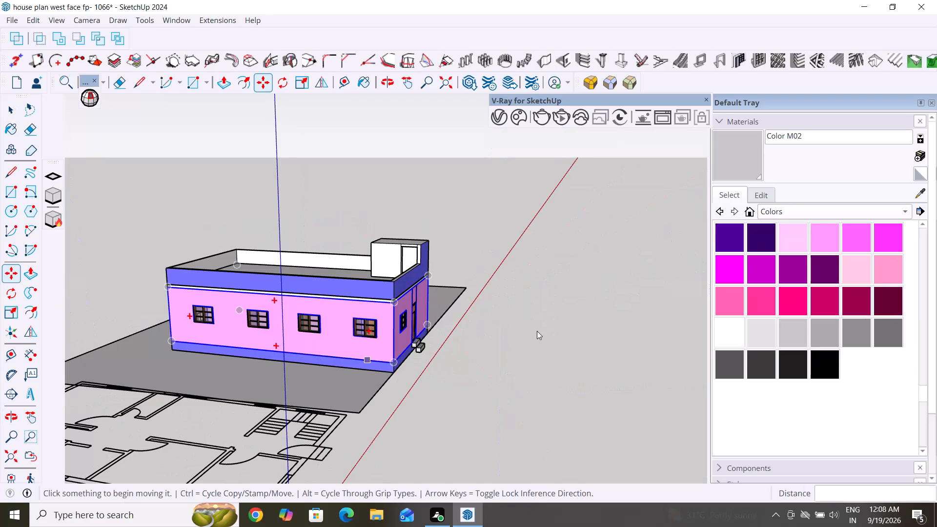
pyautogui.rightClick(540, 256)
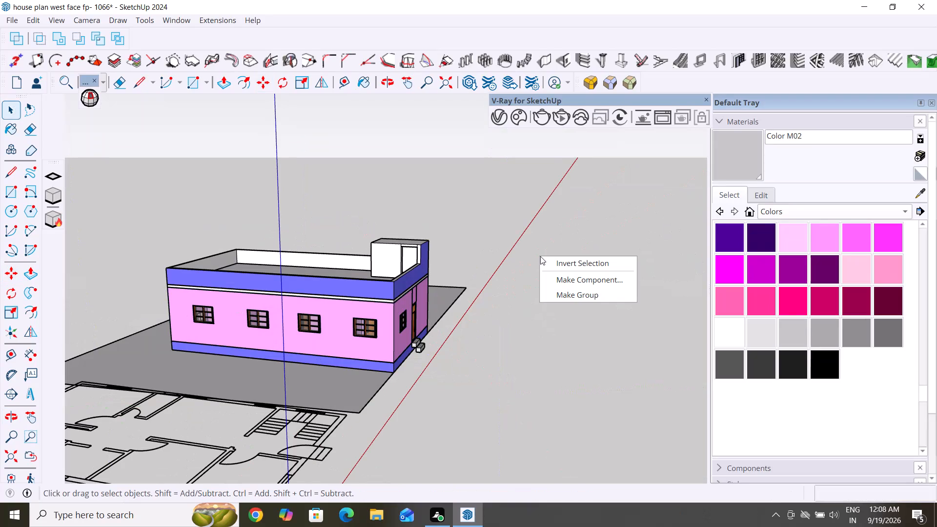
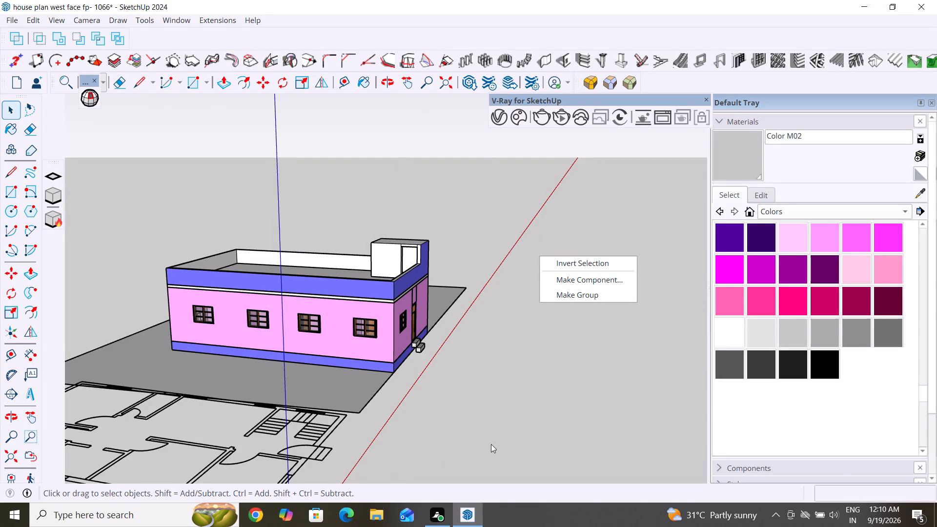
# Move the ground rectangle's entrance-side edge outward from the house by about 4' 5 15/16".
pyautogui.scroll(-4, 469, 385)
pyautogui.moveTo(440, 378); pyautogui.dragTo(323, 415, button='middle')
pyautogui.scroll(4, 377, 380)
pyautogui.moveTo(462, 361); pyautogui.dragTo(402, 411, button='middle')
pyautogui.scroll(1, 432, 392)
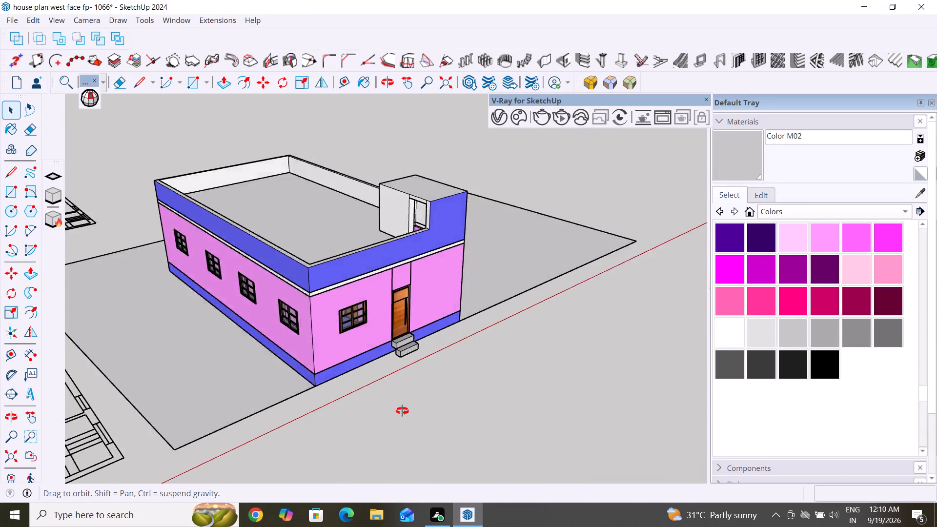
pyautogui.moveTo(402, 411); pyautogui.dragTo(263, 370, button='middle')
pyautogui.moveTo(410, 350); pyautogui.dragTo(175, 406, button='middle')
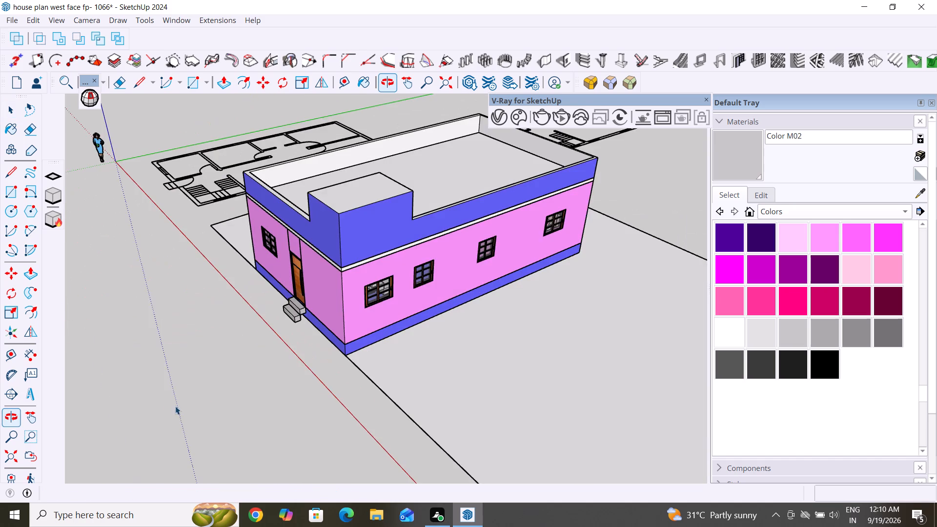
pyautogui.scroll(3, 318, 364)
pyautogui.click(368, 365)
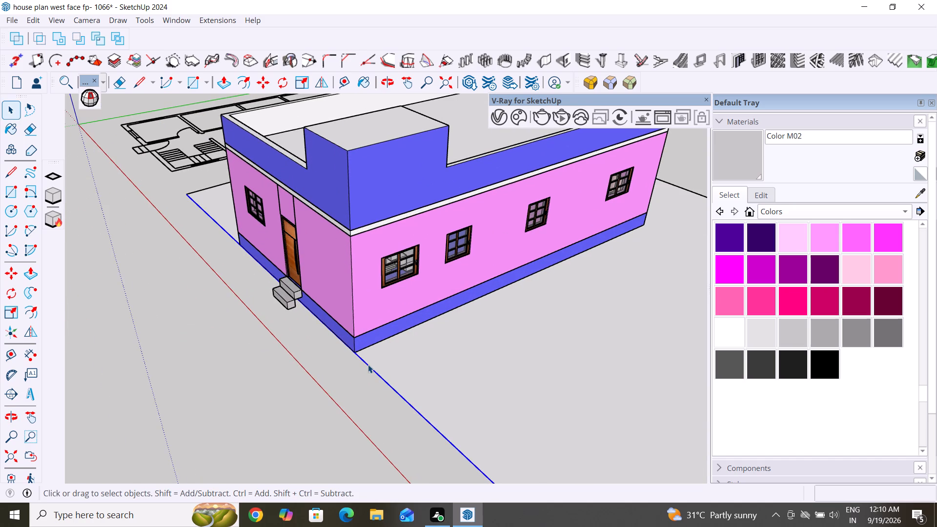
pyautogui.press('m')
pyautogui.click(368, 365)
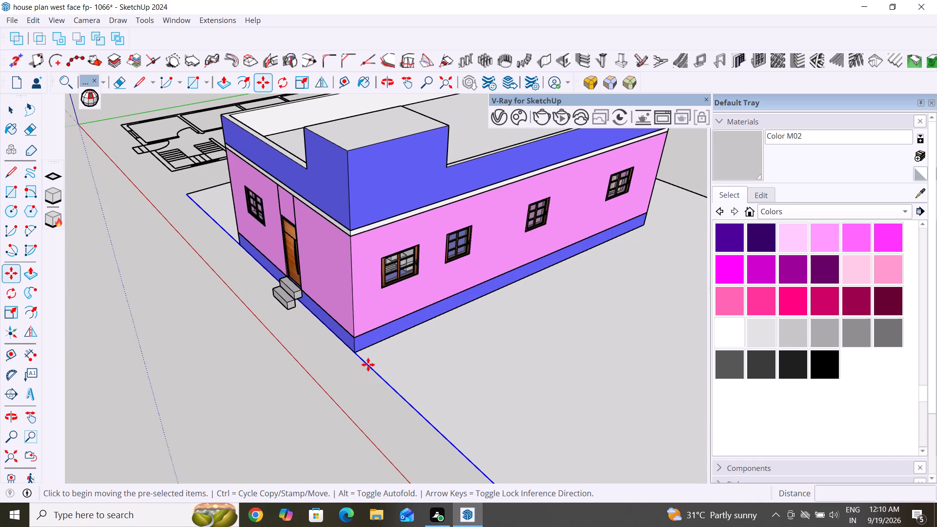
pyautogui.click(321, 380)
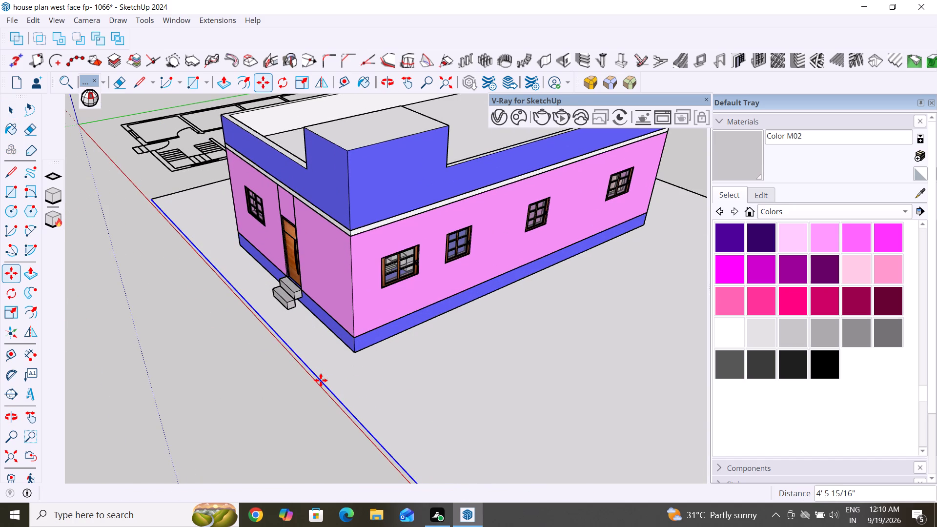
# Move the same entrance-side edge of the ground rectangle a further 10' 10 3/16" or so away from the house.
pyautogui.scroll(-3, 240, 380)
pyautogui.moveTo(240, 380); pyautogui.dragTo(394, 277, button='middle')
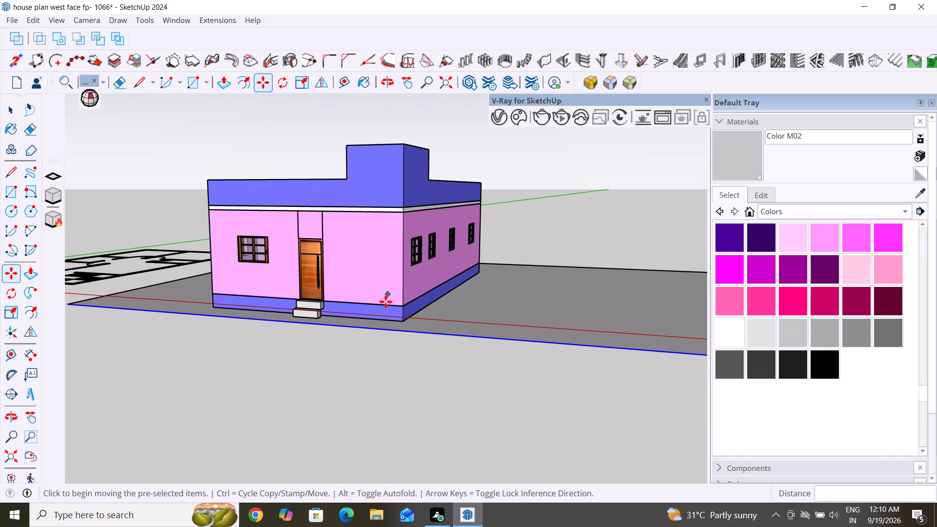
pyautogui.moveTo(392, 347); pyautogui.dragTo(244, 391, button='middle')
pyautogui.scroll(1, 390, 348)
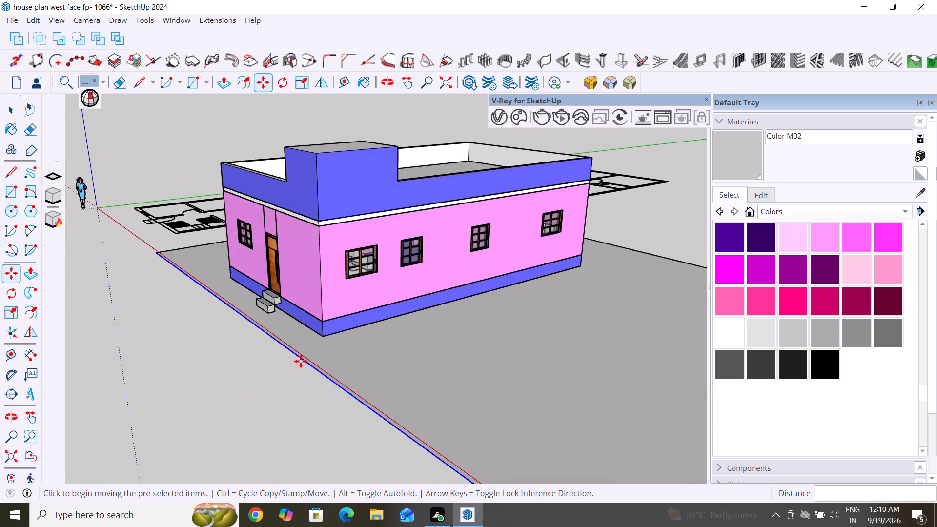
pyautogui.click(301, 361)
pyautogui.click(188, 385)
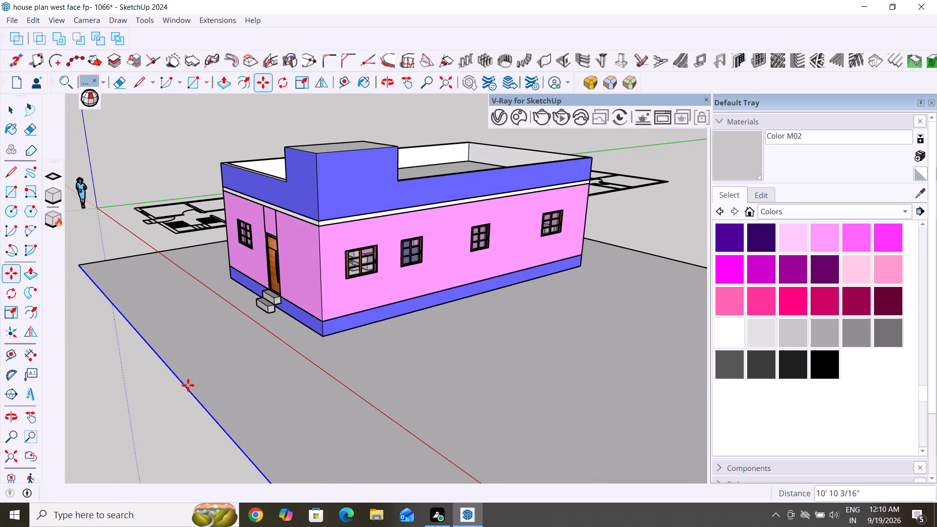
# Examine the extended ground rectangle around the house from the front and window sides, then clear the edge selection.
pyautogui.scroll(-4, 298, 345)
pyautogui.moveTo(298, 345); pyautogui.dragTo(499, 399, button='middle')
pyautogui.scroll(-2, 243, 354)
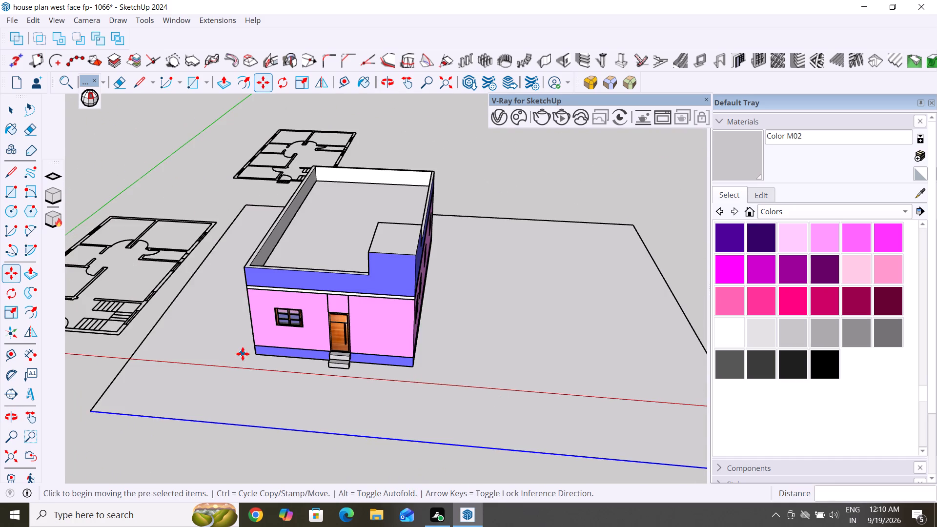
pyautogui.scroll(-2, 243, 354)
pyautogui.moveTo(236, 375); pyautogui.dragTo(464, 363, button='middle')
pyautogui.scroll(3, 404, 378)
pyautogui.scroll(-2, 393, 267)
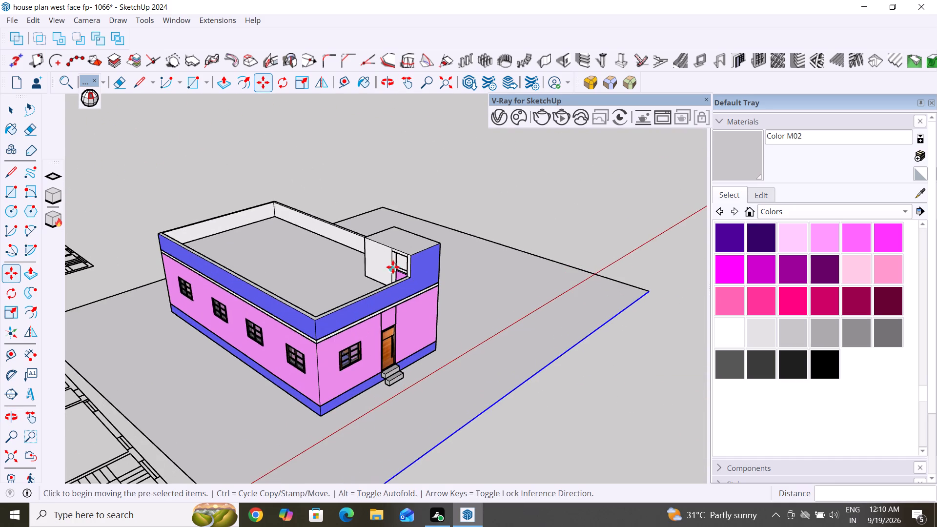
pyautogui.scroll(-4, 393, 267)
pyautogui.moveTo(387, 407); pyautogui.dragTo(229, 416, button='middle')
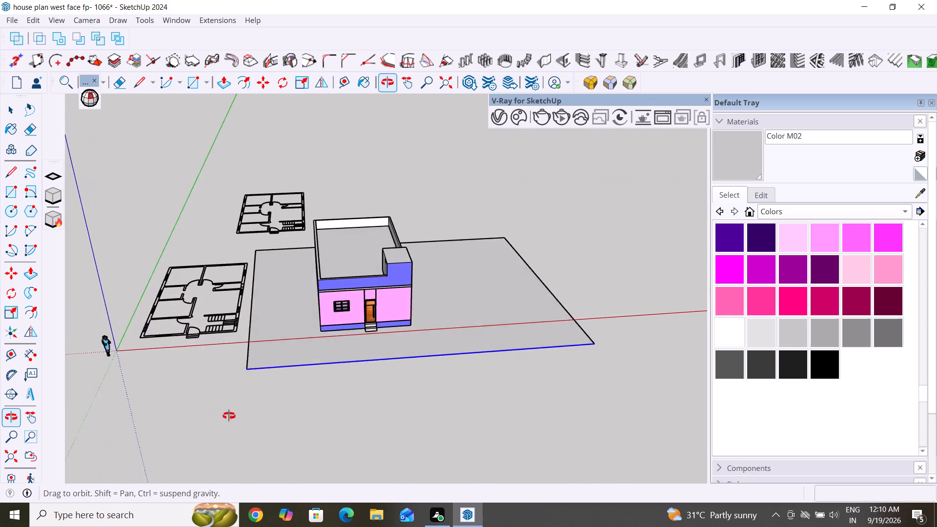
pyautogui.moveTo(229, 416); pyautogui.dragTo(330, 373, button='middle')
pyautogui.scroll(1, 330, 373)
pyautogui.scroll(-5, 224, 297)
pyautogui.moveTo(244, 353); pyautogui.dragTo(259, 370, button='middle')
pyautogui.scroll(4, 383, 335)
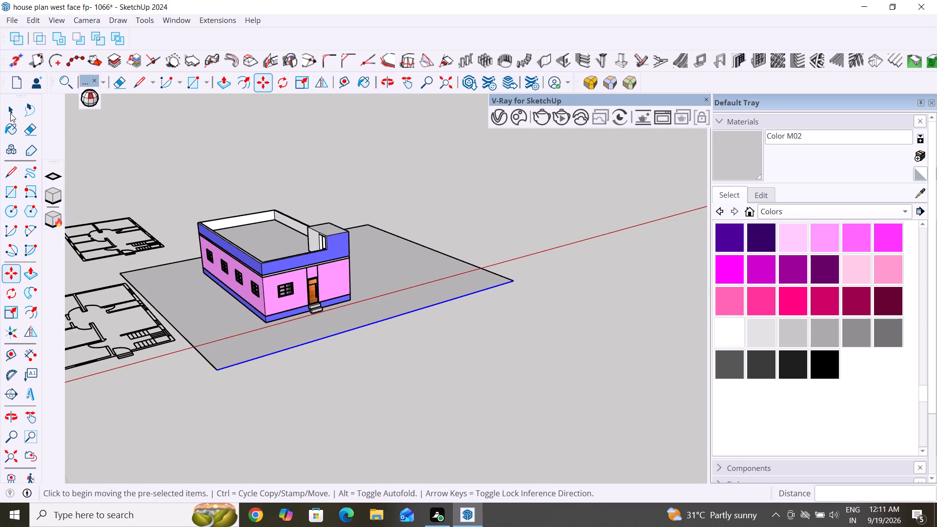
pyautogui.click(10, 113)
pyautogui.click(413, 376)
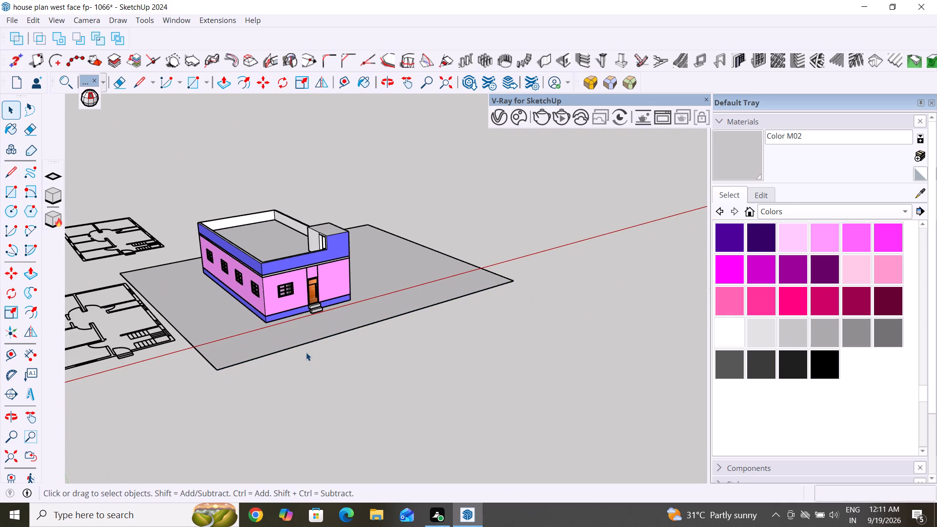
# Examine the house and surrounding ground from above and at low angles facing the entrance wall.
pyautogui.scroll(-3, 306, 352)
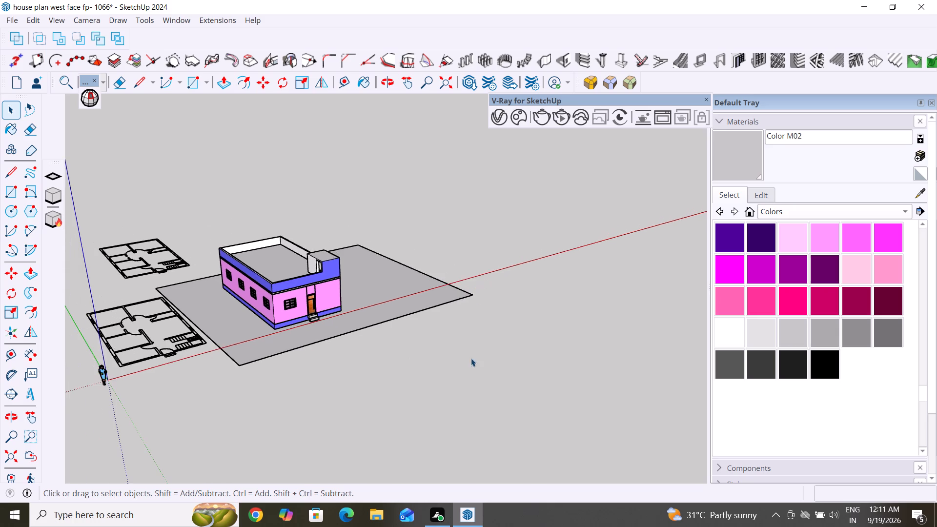
pyautogui.moveTo(469, 363); pyautogui.dragTo(364, 395, button='middle')
pyautogui.scroll(4, 329, 308)
pyautogui.moveTo(413, 343); pyautogui.dragTo(353, 355, button='middle')
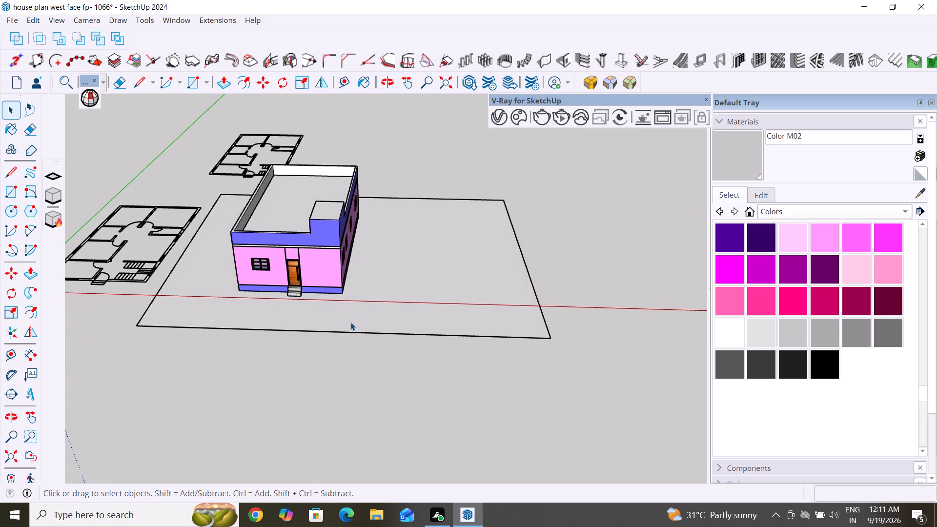
pyautogui.moveTo(353, 300); pyautogui.dragTo(391, 225, button='middle')
pyautogui.moveTo(283, 365); pyautogui.dragTo(444, 382, button='middle')
pyautogui.scroll(3, 299, 289)
pyautogui.scroll(-3, 203, 411)
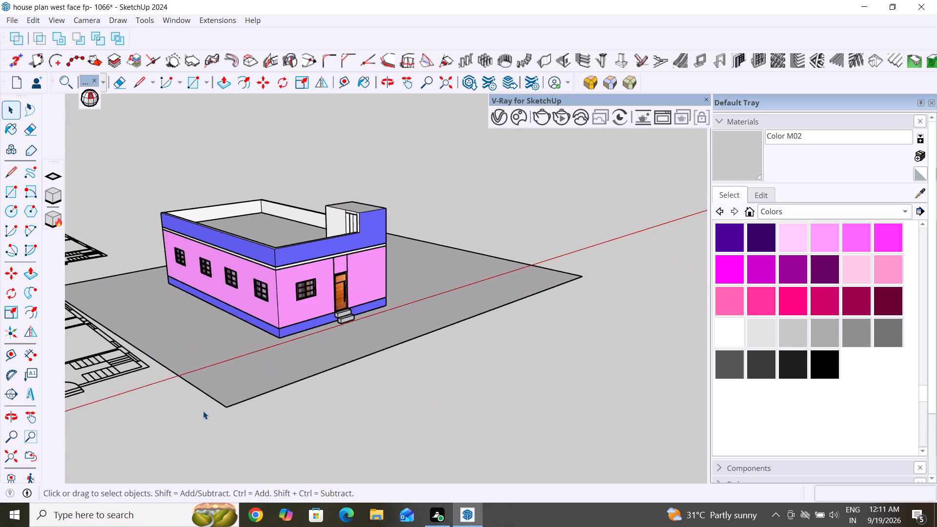
pyautogui.scroll(-6, 203, 411)
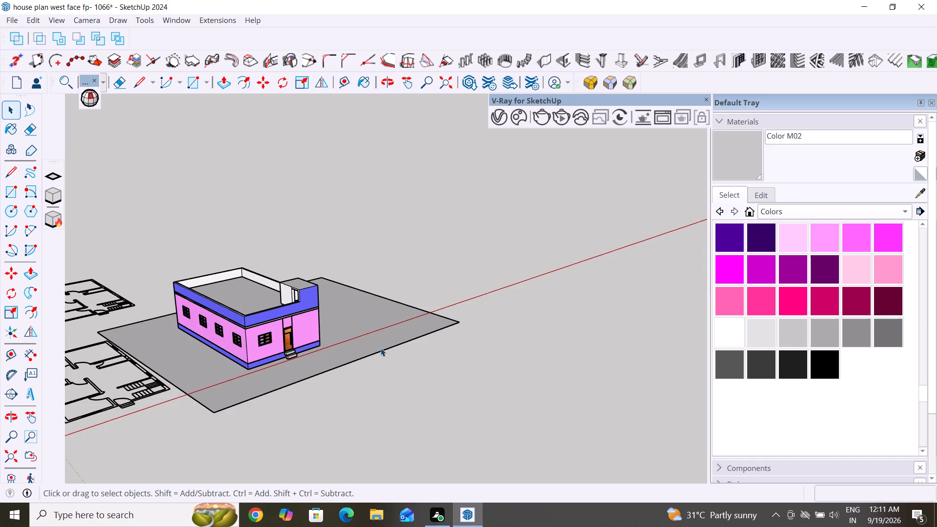
pyautogui.moveTo(380, 348); pyautogui.dragTo(274, 319, button='middle')
pyautogui.scroll(4, 287, 304)
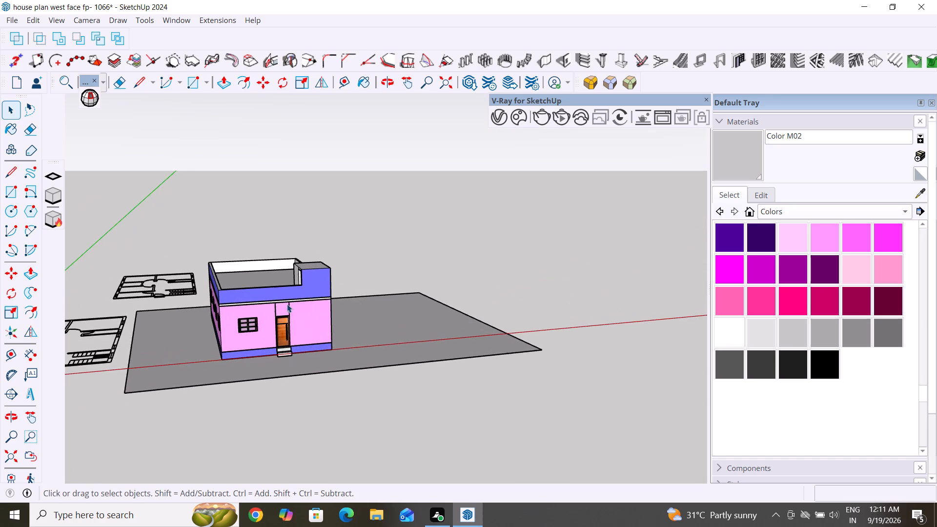
pyautogui.moveTo(344, 316); pyautogui.dragTo(353, 279, button='middle')
pyautogui.scroll(3, 260, 329)
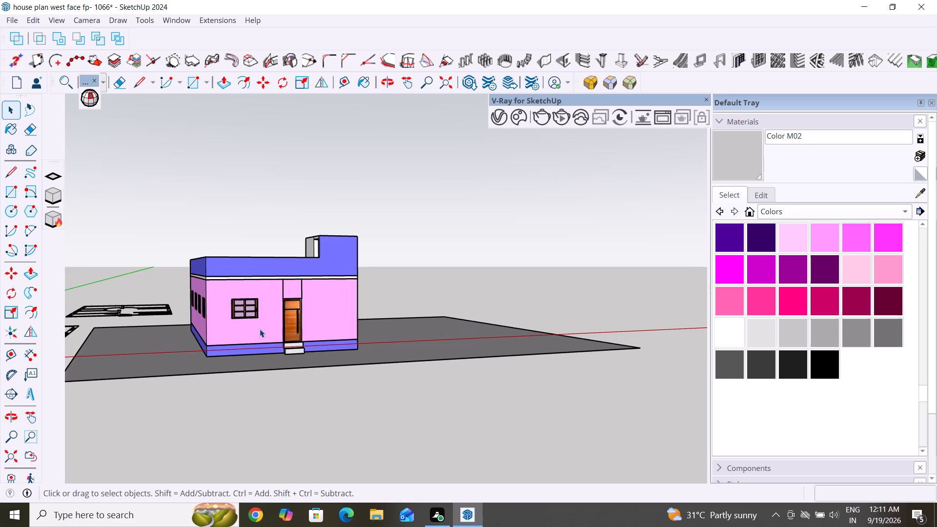
pyautogui.scroll(4, 260, 329)
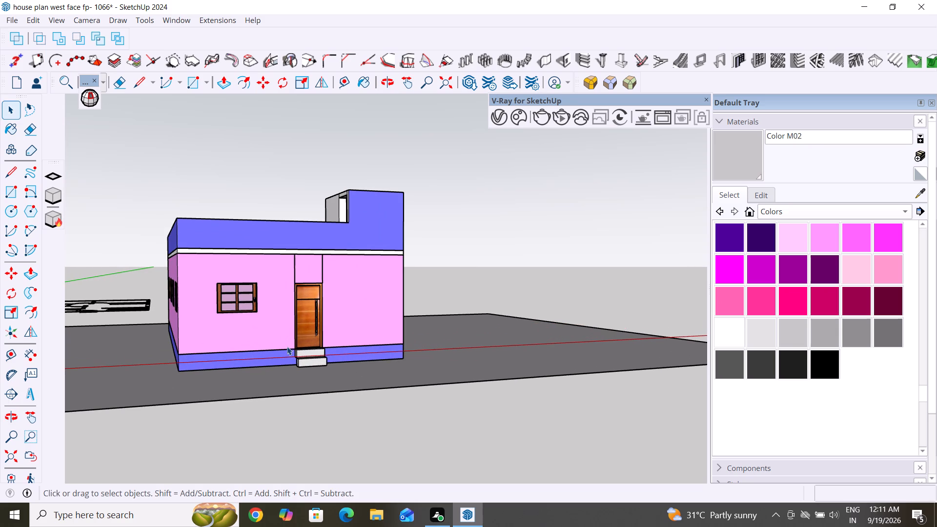
pyautogui.moveTo(310, 368); pyautogui.dragTo(306, 384, button='middle')
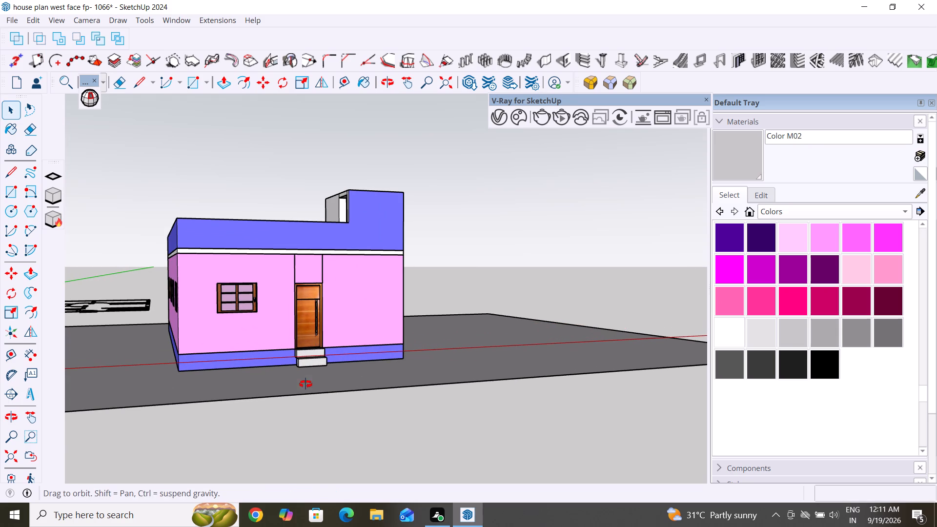
pyautogui.moveTo(306, 384); pyautogui.dragTo(302, 409, button='middle')
pyautogui.scroll(4, 317, 274)
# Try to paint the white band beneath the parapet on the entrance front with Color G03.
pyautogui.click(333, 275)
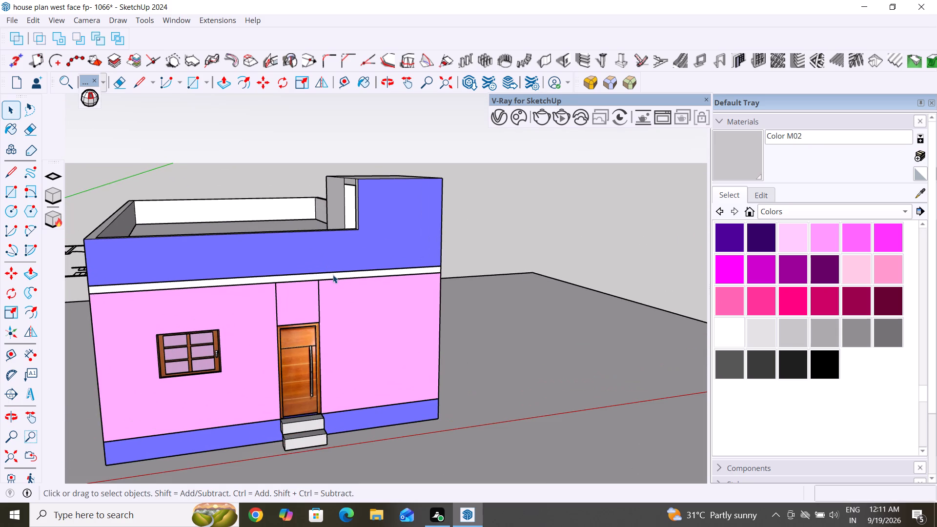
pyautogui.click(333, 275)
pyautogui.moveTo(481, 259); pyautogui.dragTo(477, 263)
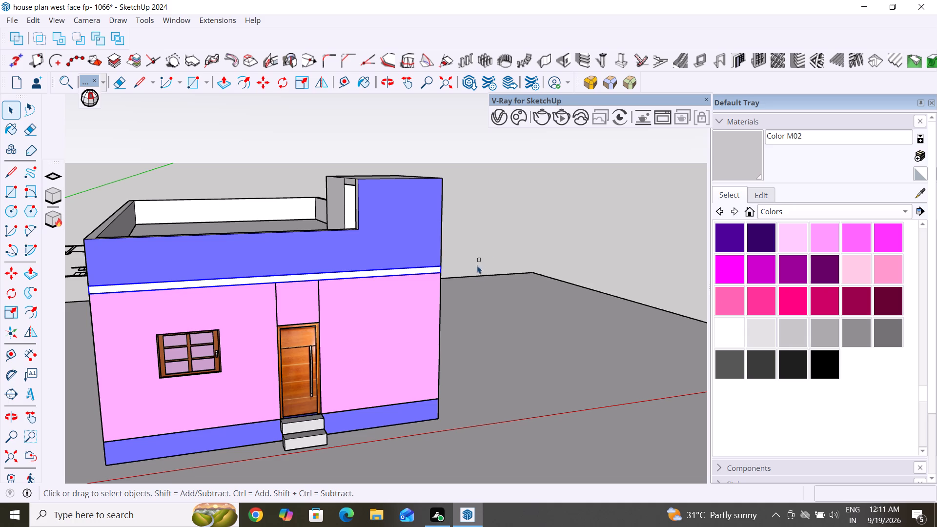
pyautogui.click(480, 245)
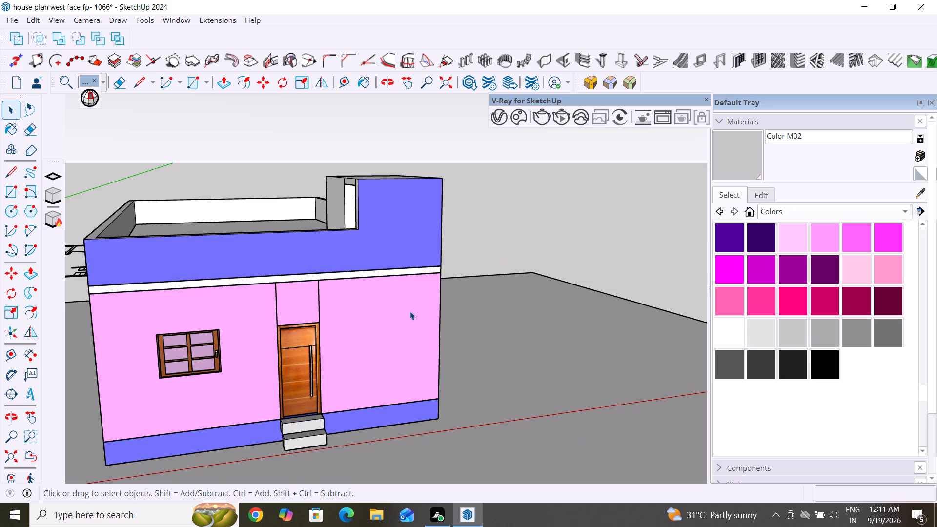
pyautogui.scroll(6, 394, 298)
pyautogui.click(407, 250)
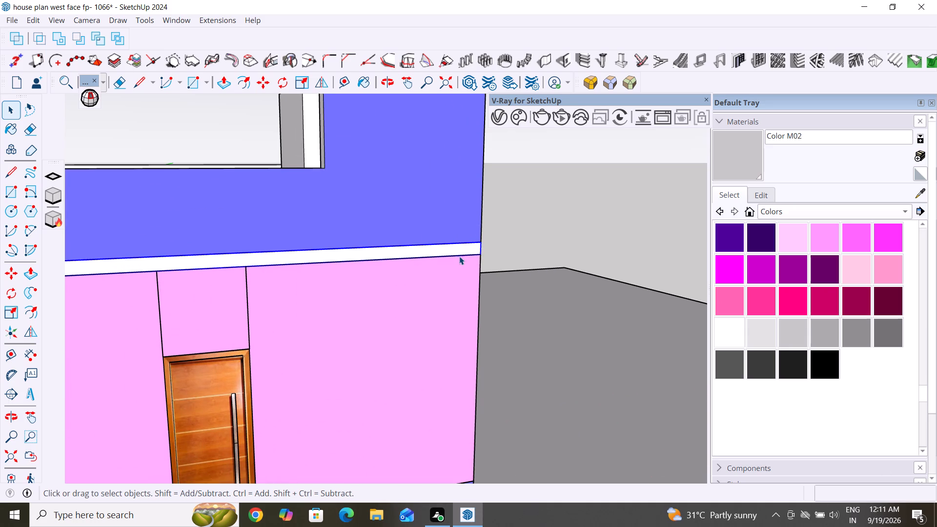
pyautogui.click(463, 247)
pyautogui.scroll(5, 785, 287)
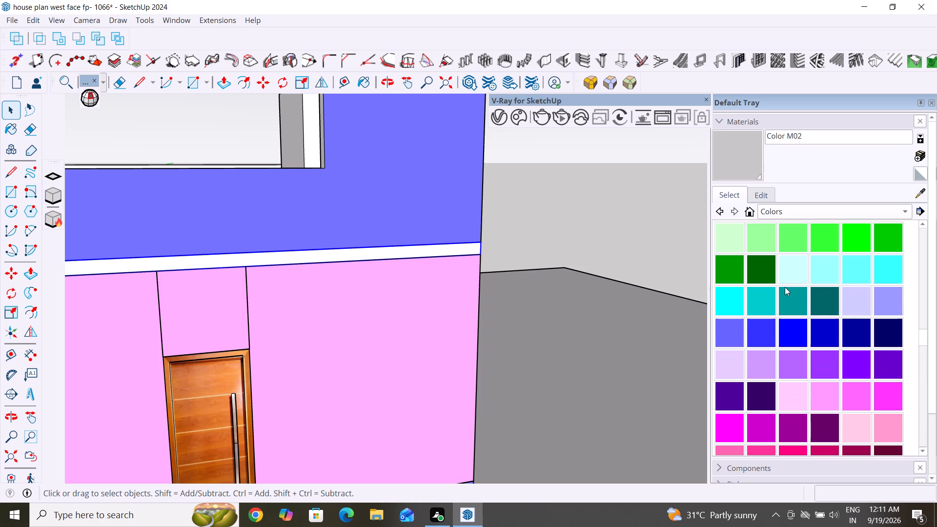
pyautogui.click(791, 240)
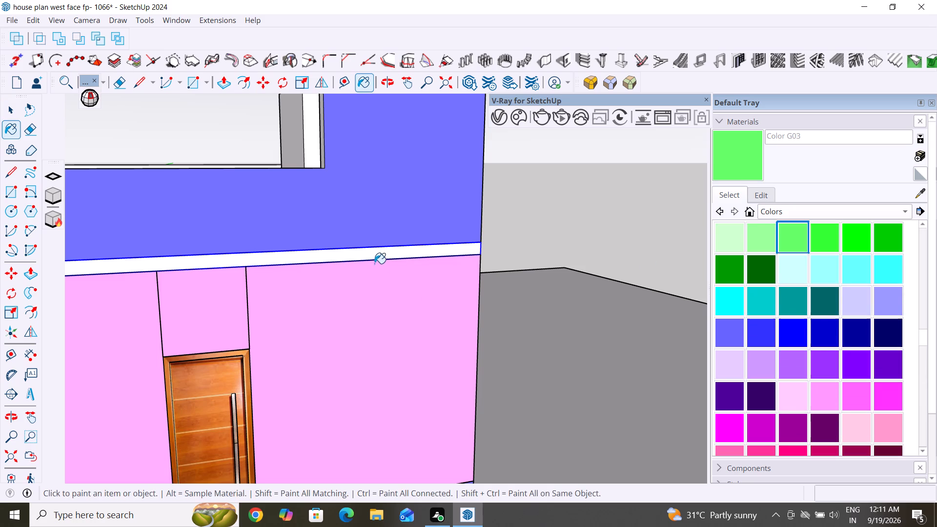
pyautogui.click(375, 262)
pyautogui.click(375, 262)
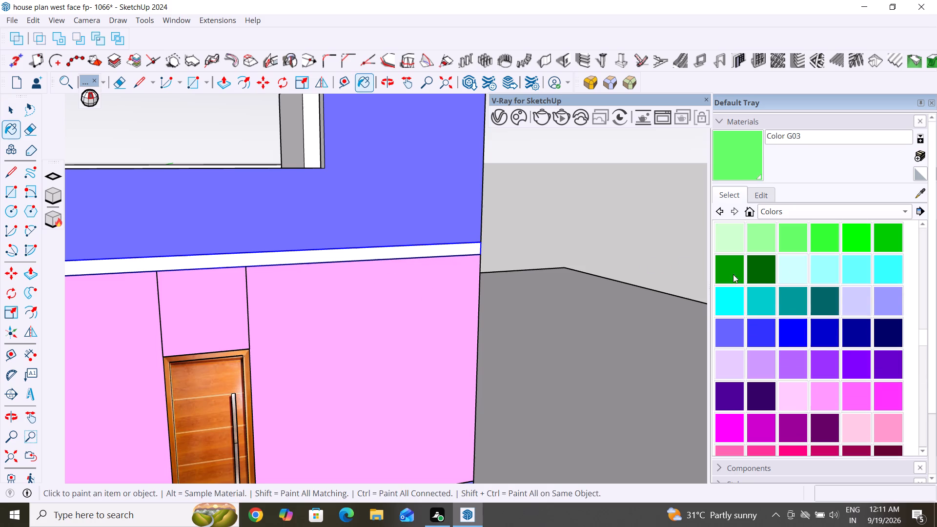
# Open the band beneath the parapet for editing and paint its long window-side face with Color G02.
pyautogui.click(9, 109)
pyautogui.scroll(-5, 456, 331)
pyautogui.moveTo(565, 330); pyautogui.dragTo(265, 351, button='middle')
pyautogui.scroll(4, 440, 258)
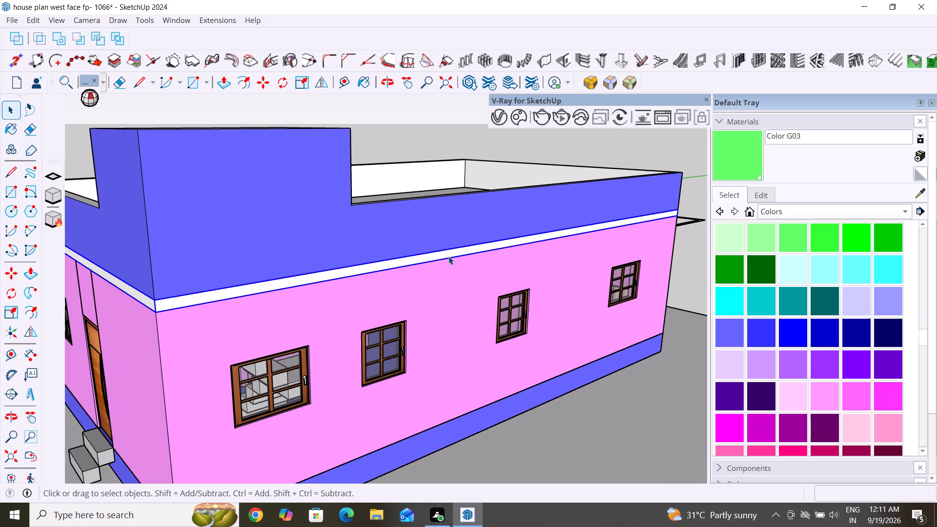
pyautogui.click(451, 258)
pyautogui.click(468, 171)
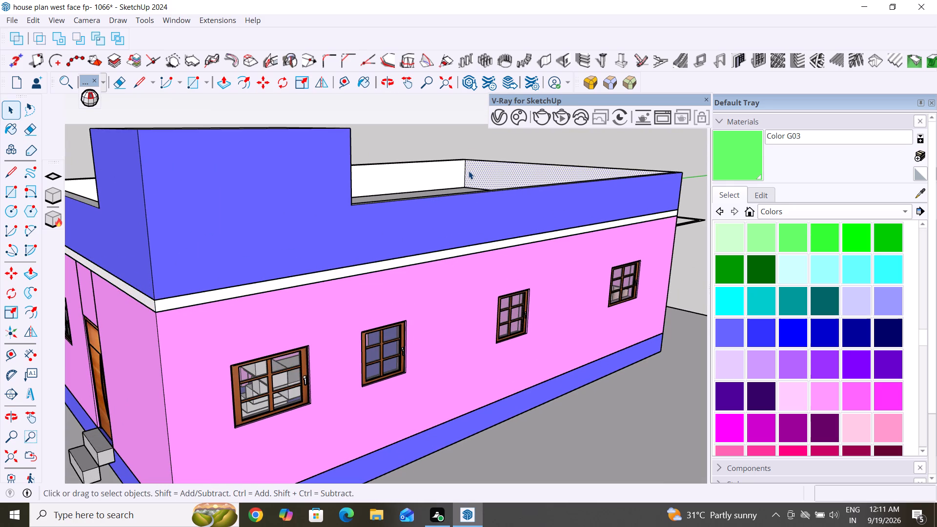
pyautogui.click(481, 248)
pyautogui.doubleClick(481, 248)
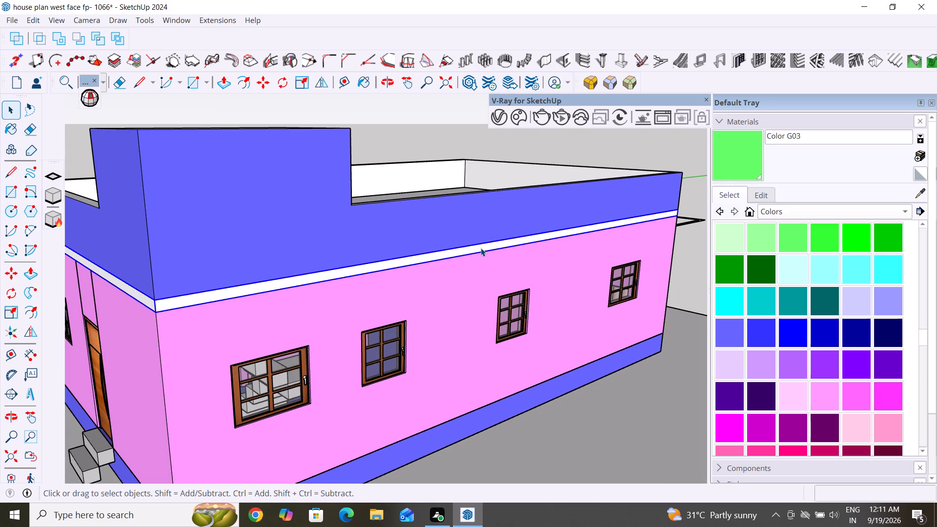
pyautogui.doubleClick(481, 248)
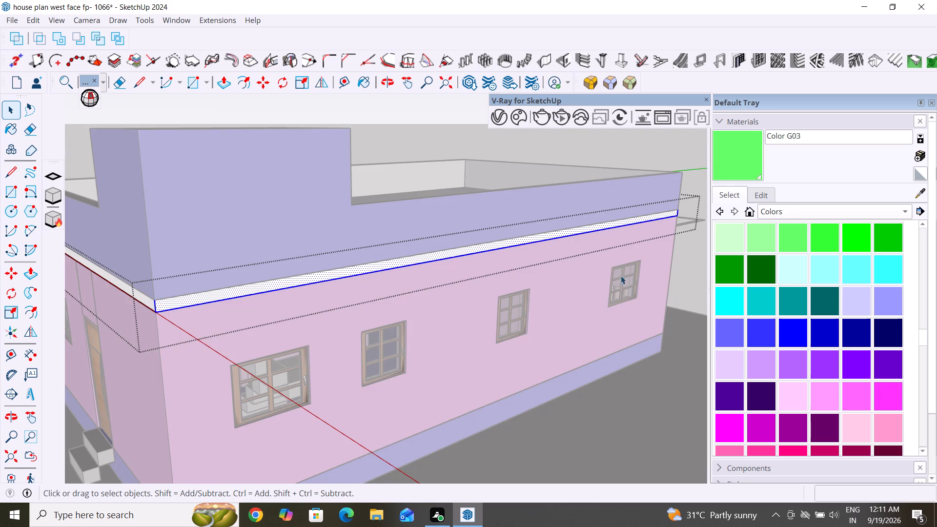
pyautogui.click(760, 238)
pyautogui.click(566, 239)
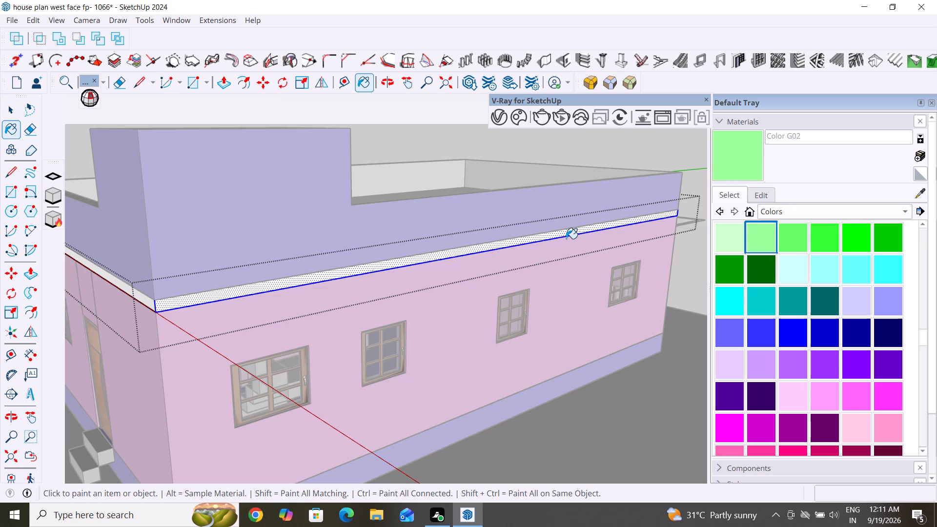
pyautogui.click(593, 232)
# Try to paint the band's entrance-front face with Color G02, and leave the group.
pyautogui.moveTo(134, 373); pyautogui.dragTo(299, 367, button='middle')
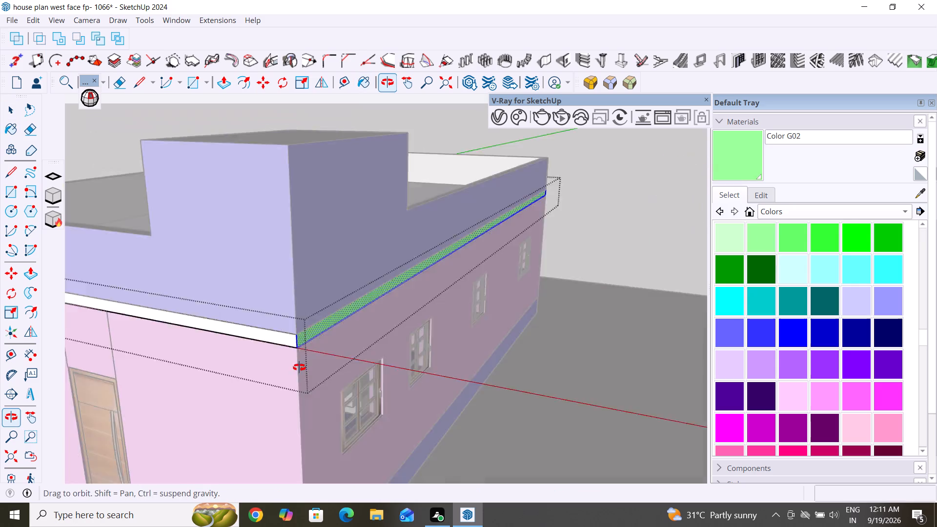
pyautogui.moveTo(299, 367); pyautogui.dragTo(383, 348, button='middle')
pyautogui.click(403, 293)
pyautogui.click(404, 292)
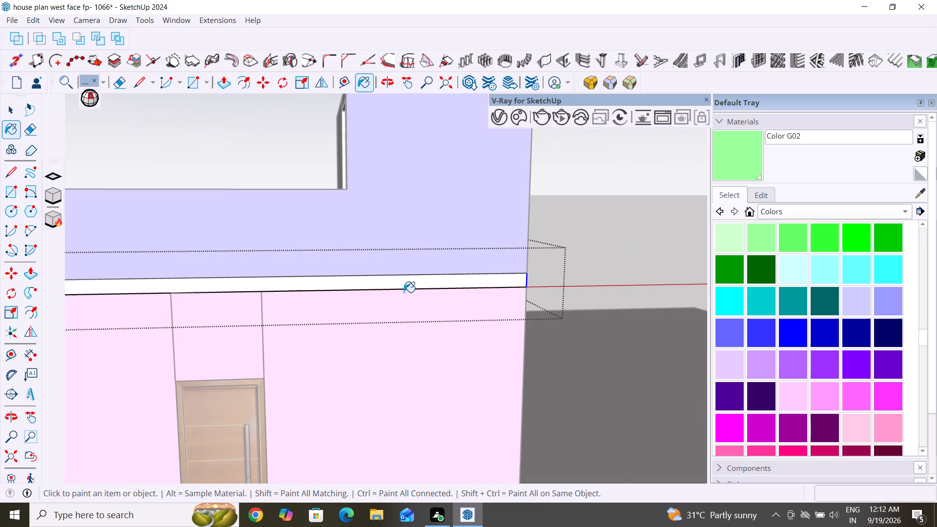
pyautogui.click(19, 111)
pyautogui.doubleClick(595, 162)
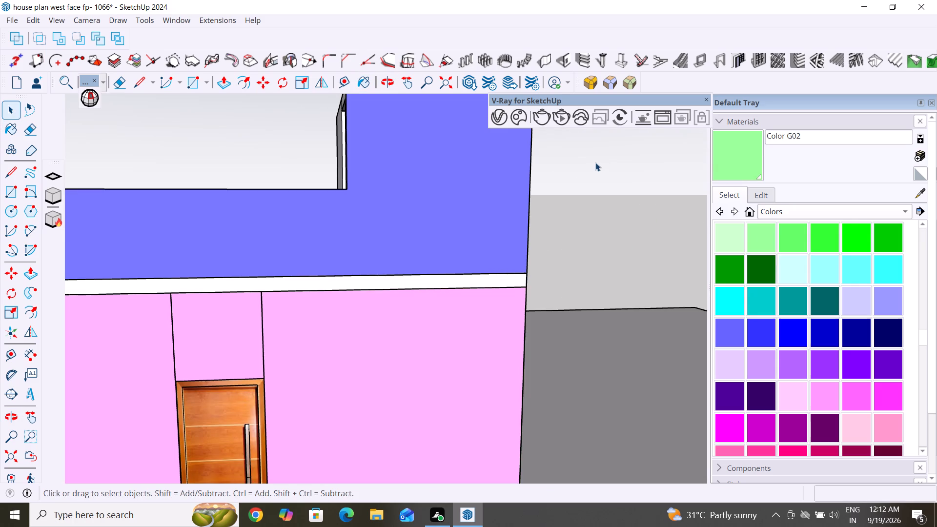
# Open the band group again from the entrance front, select all its connected faces and paint them with Color G01.
pyautogui.moveTo(481, 324); pyautogui.dragTo(500, 409, button='middle')
pyautogui.scroll(-5, 460, 248)
pyautogui.scroll(7, 443, 319)
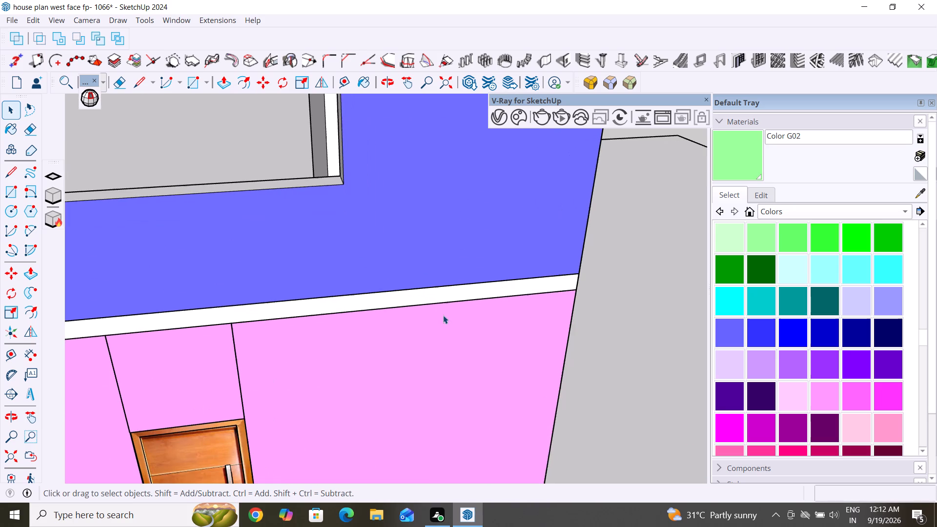
pyautogui.tripleClick(468, 292)
pyautogui.click(468, 292)
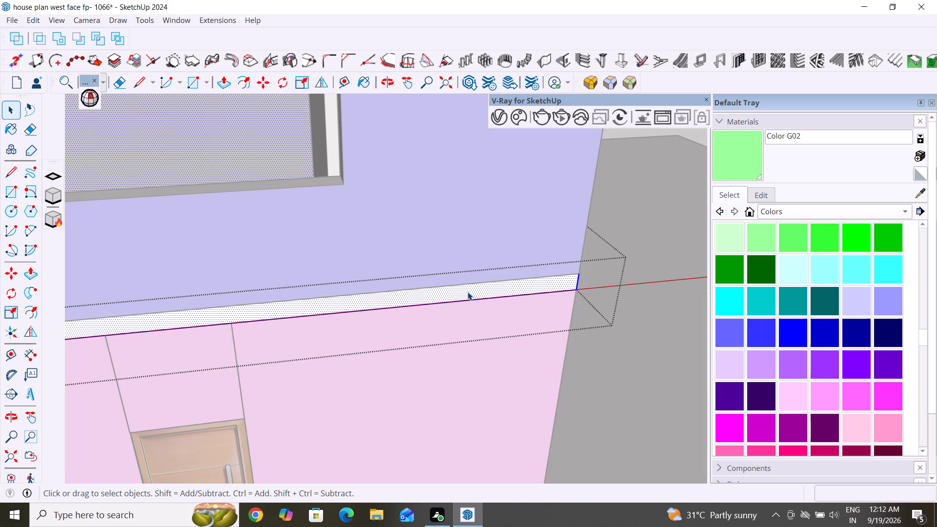
pyautogui.click(741, 234)
pyautogui.click(496, 297)
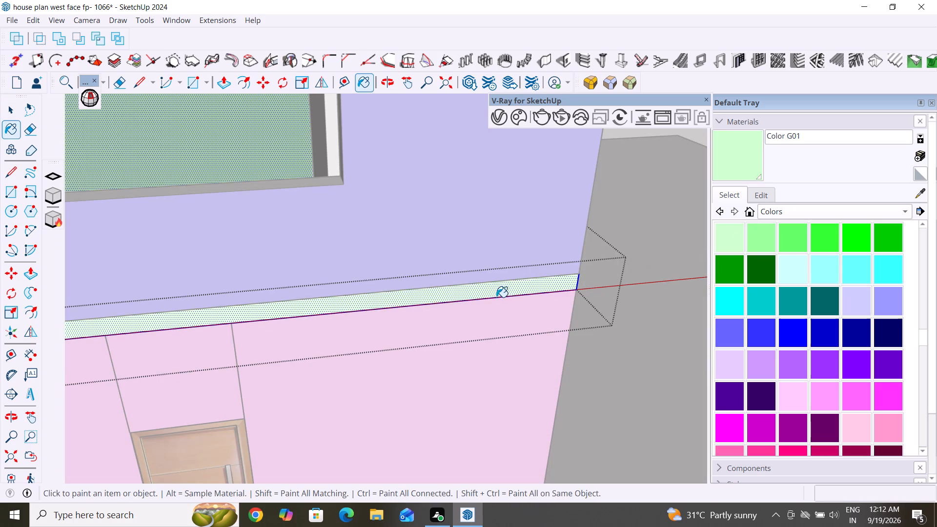
# Recolour the selected band and roof slab faces with Color G03 after trying Color G02.
pyautogui.scroll(-11, 552, 257)
pyautogui.moveTo(317, 365); pyautogui.dragTo(558, 309, button='middle')
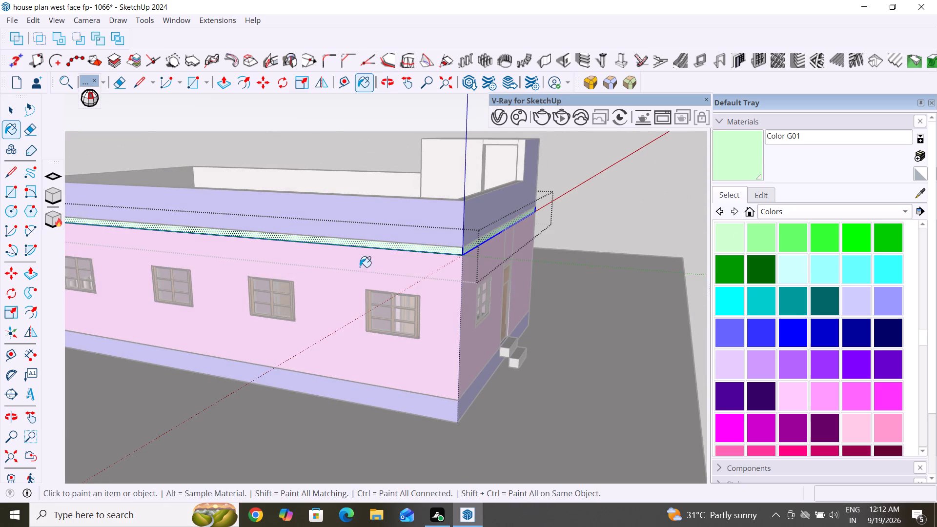
pyautogui.moveTo(370, 260); pyautogui.dragTo(565, 309, button='middle')
pyautogui.scroll(10, 419, 259)
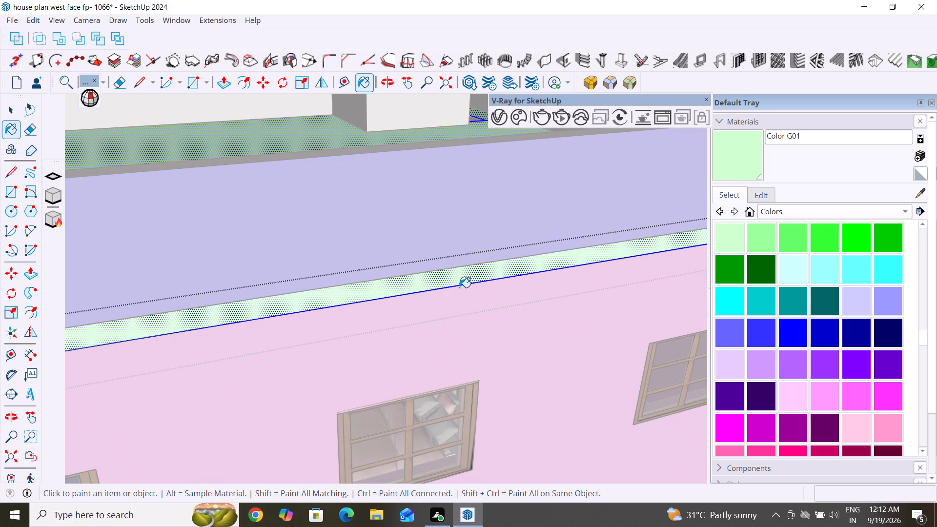
pyautogui.click(459, 287)
pyautogui.click(765, 240)
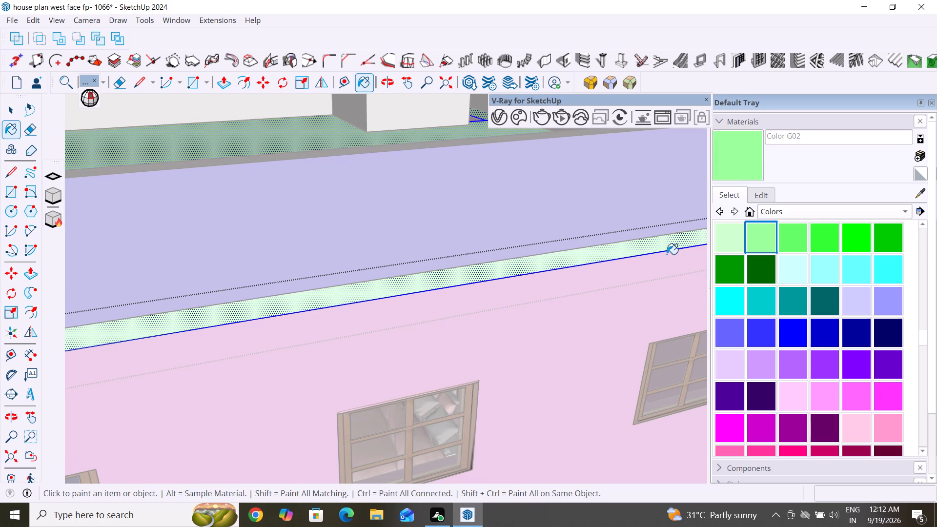
pyautogui.click(667, 254)
pyautogui.click(804, 235)
pyautogui.doubleClick(677, 249)
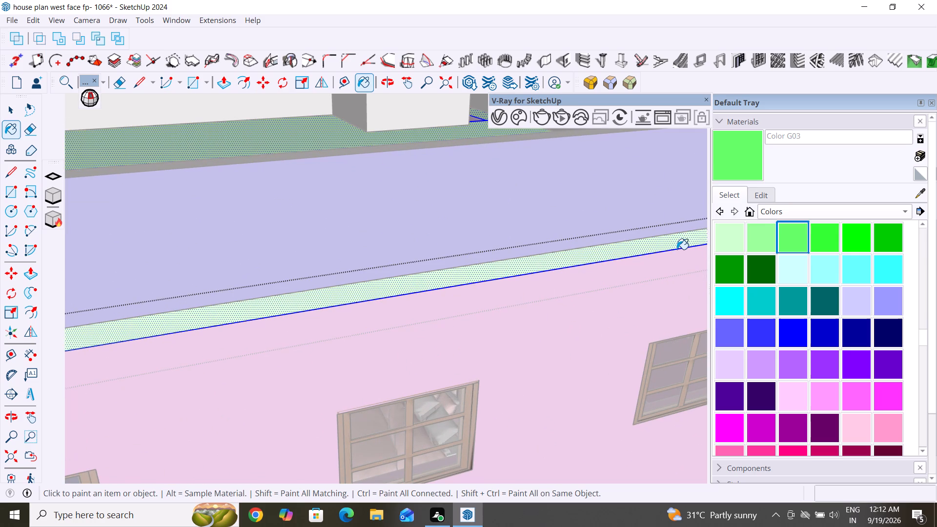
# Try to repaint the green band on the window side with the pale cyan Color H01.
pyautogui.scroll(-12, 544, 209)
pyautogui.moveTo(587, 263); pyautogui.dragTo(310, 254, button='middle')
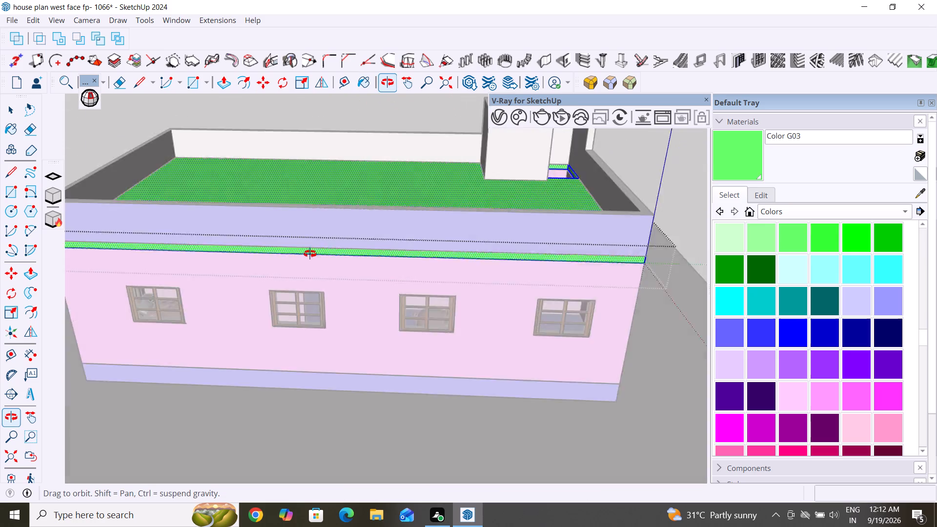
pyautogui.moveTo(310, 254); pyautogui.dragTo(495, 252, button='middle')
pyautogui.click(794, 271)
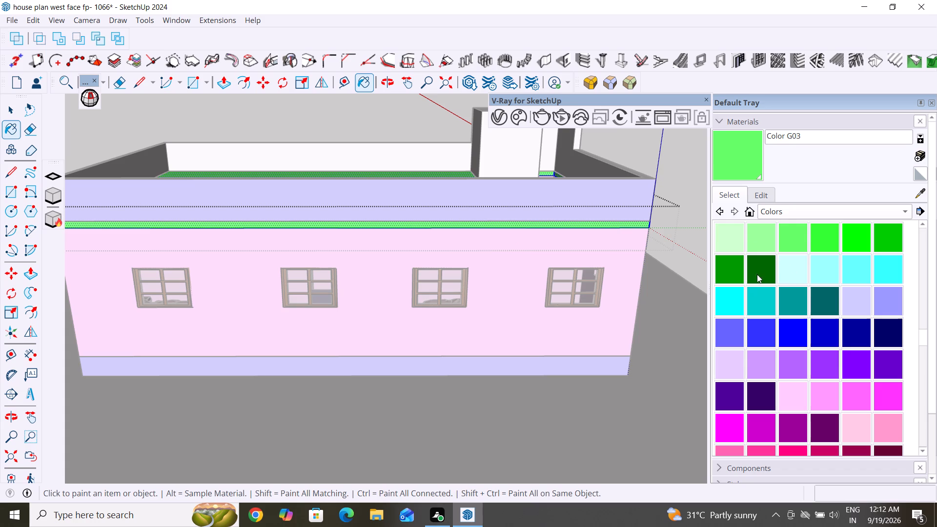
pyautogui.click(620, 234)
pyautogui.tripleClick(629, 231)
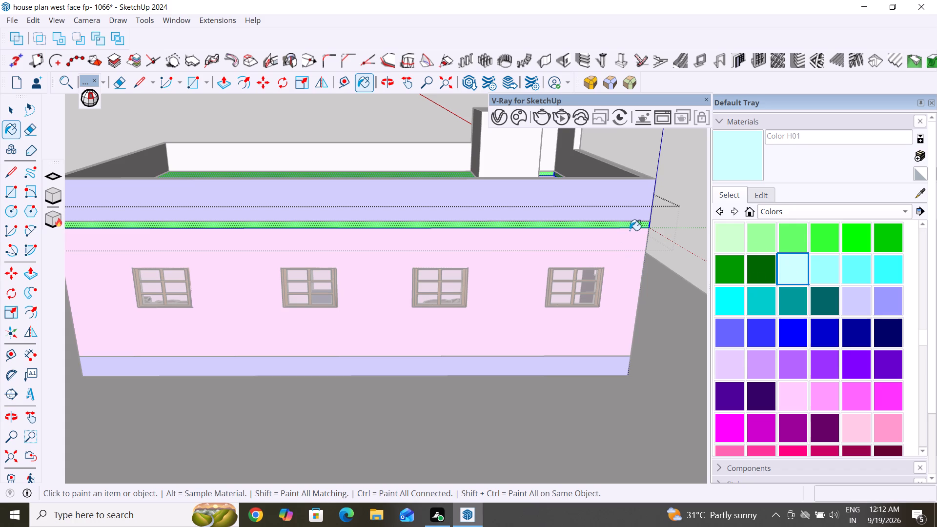
# Examine the recoloured band and roof around the house, leaving the group to view the whole exterior.
pyautogui.moveTo(578, 329); pyautogui.dragTo(199, 428, button='middle')
pyautogui.scroll(-7, 313, 319)
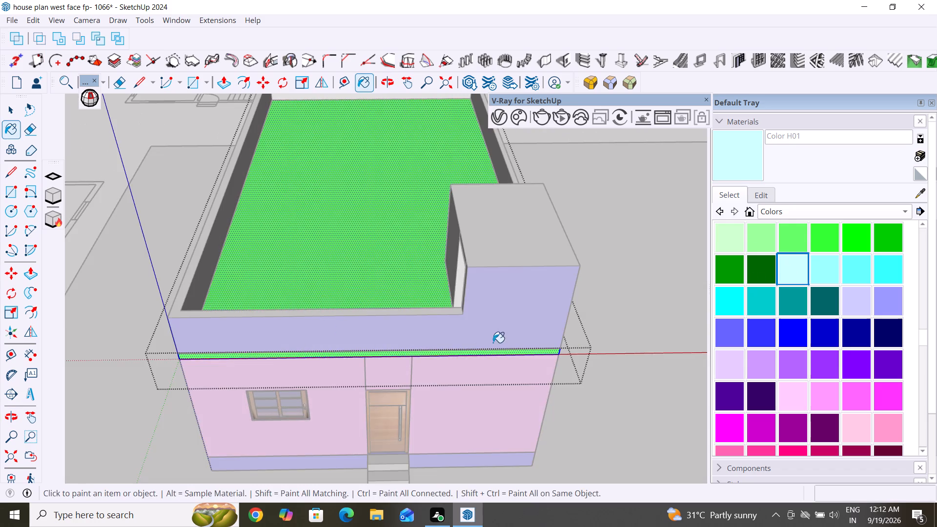
pyautogui.moveTo(493, 343); pyautogui.dragTo(150, 269, button='middle')
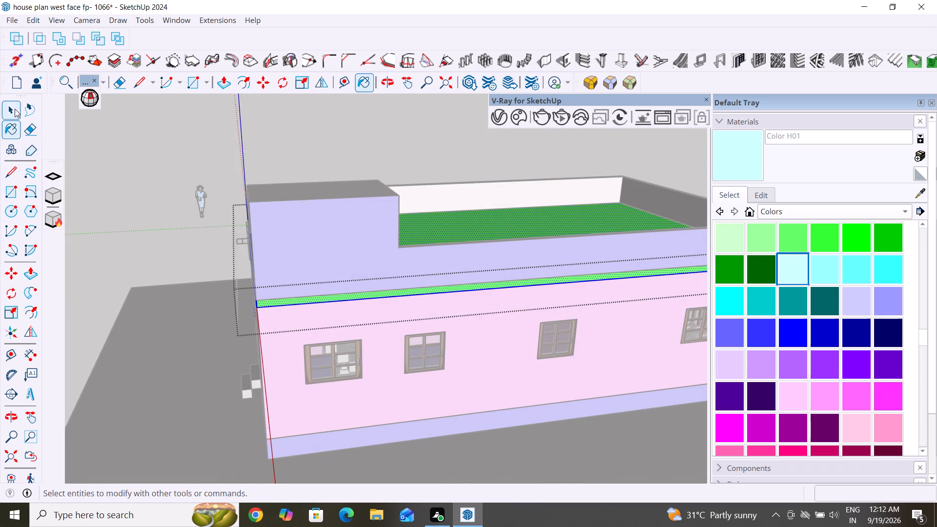
pyautogui.click(11, 106)
pyautogui.doubleClick(150, 145)
pyautogui.scroll(-5, 257, 259)
pyautogui.moveTo(237, 362); pyautogui.dragTo(523, 358, button='middle')
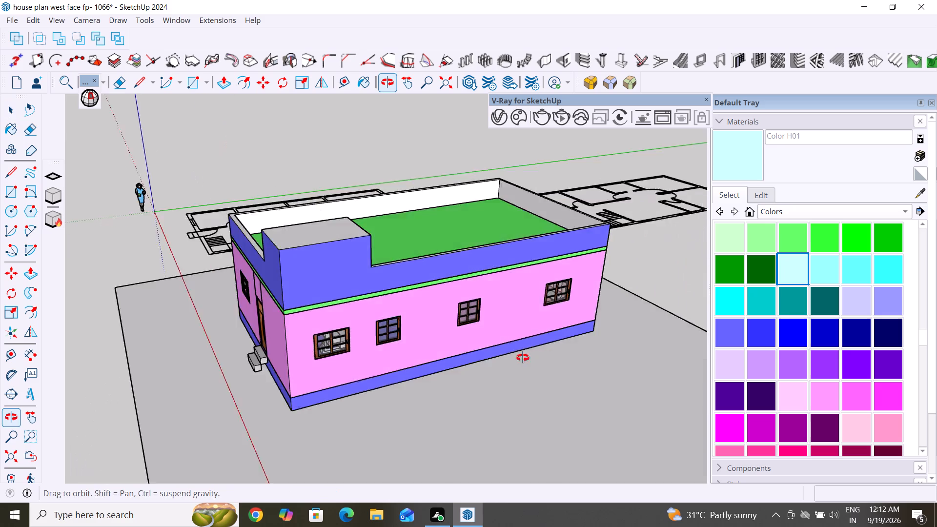
pyautogui.moveTo(523, 358); pyautogui.dragTo(592, 332, button='middle')
pyautogui.moveTo(405, 379); pyautogui.dragTo(495, 416, button='middle')
pyautogui.scroll(-3, 459, 284)
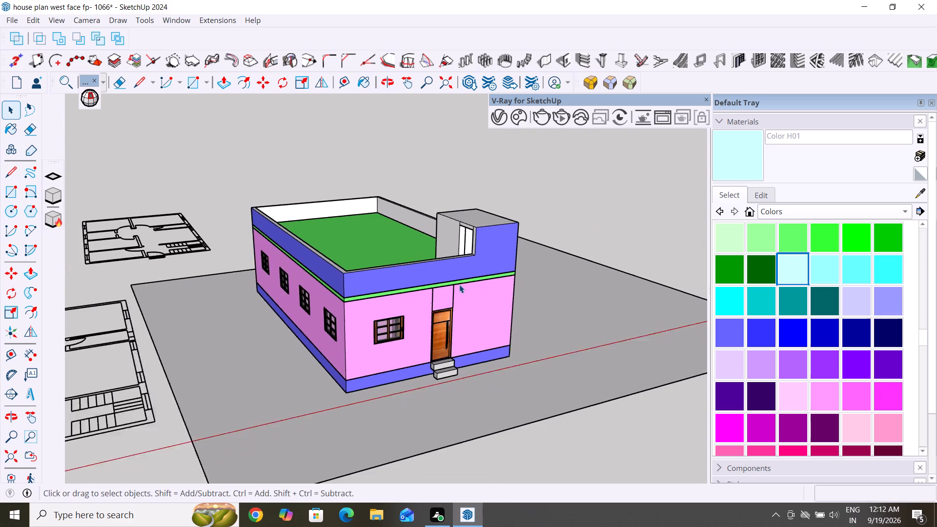
pyautogui.scroll(-2, 459, 284)
pyautogui.moveTo(393, 389); pyautogui.dragTo(425, 434, button='middle')
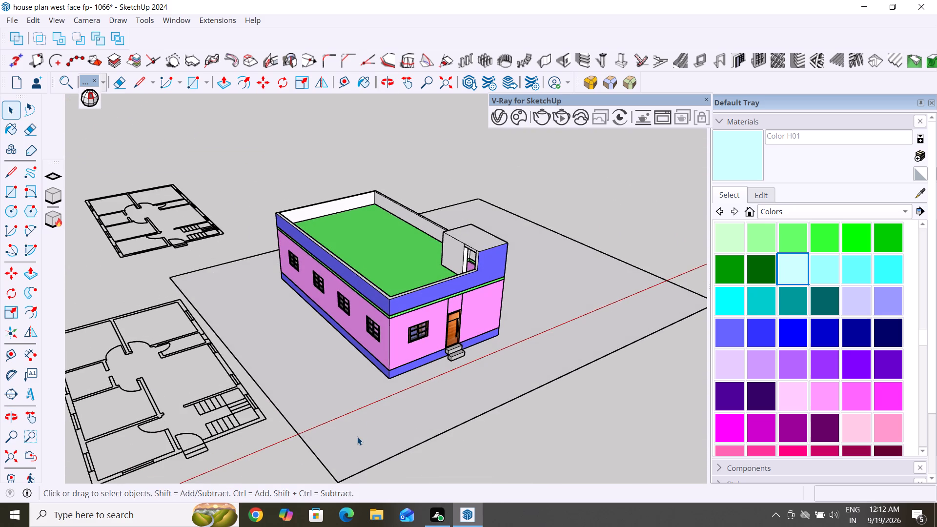
# Save the house model.
pyautogui.hotkey('ctrl', 's')
# Save the model again with the whole house, ground rectangle and both floor plans in view.
pyautogui.scroll(-4, 428, 441)
pyautogui.moveTo(545, 431); pyautogui.dragTo(429, 402, button='middle')
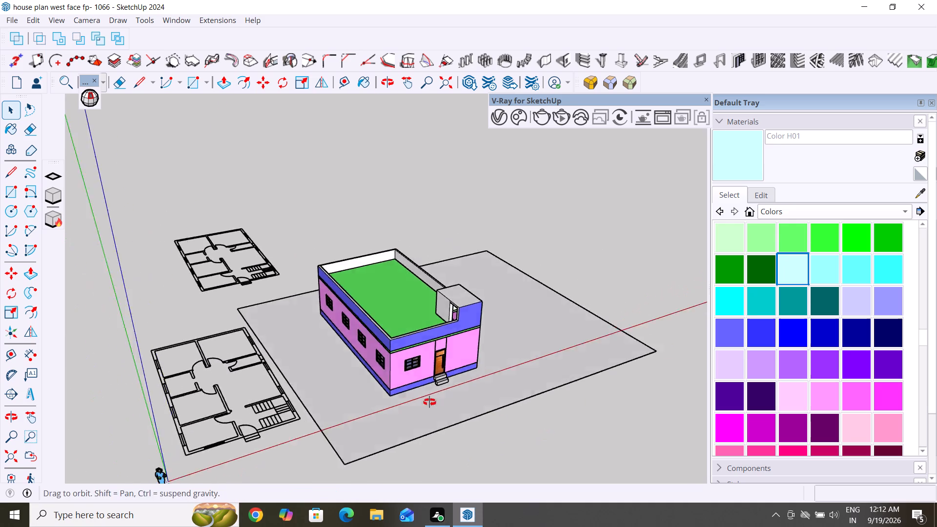
pyautogui.moveTo(429, 402); pyautogui.dragTo(428, 401, button='middle')
pyautogui.scroll(-4, 415, 329)
pyautogui.moveTo(411, 404); pyautogui.dragTo(425, 417, button='middle')
pyautogui.scroll(4, 419, 349)
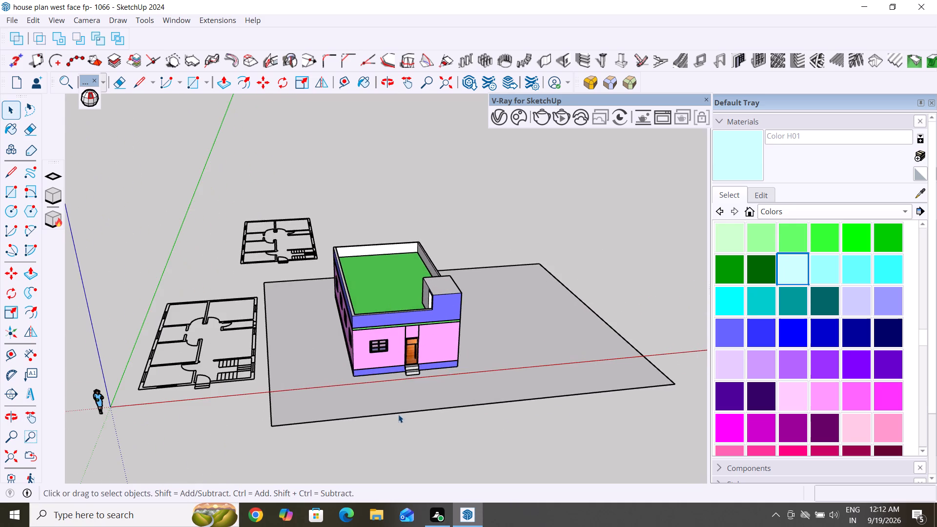
pyautogui.moveTo(398, 422); pyautogui.dragTo(481, 379, button='middle')
pyautogui.hotkey('ctrl', 's')
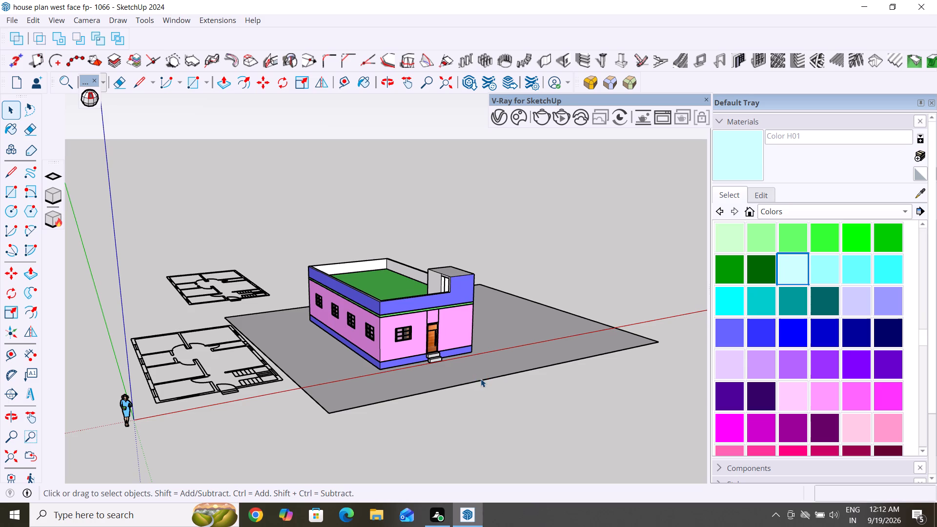
# Print the current view with Microsoft Print to PDF, framing the house from above at its entrance corner.
pyautogui.moveTo(404, 315); pyautogui.dragTo(428, 330, button='middle')
pyautogui.moveTo(428, 330); pyautogui.dragTo(540, 433, button='middle')
pyautogui.scroll(9, 459, 282)
pyautogui.moveTo(522, 368); pyautogui.dragTo(416, 368, button='middle')
pyautogui.click(419, 380)
pyautogui.scroll(-4, 343, 304)
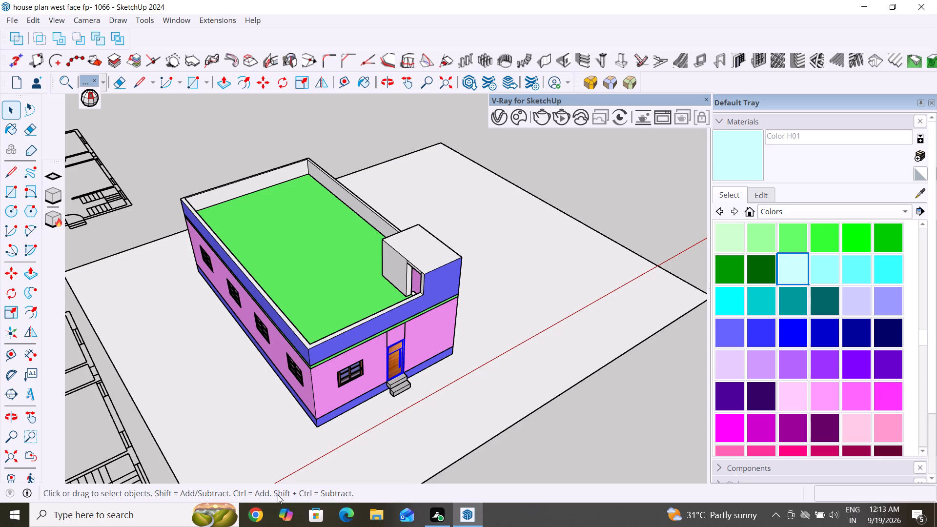
pyautogui.hotkey('ctrl', 'p')
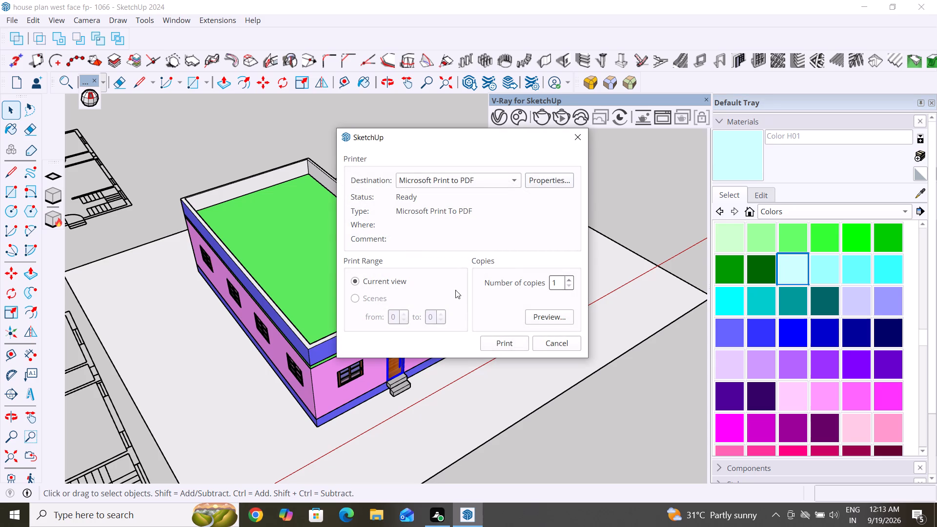
pyautogui.click(512, 181)
pyautogui.click(512, 181)
pyautogui.click(510, 344)
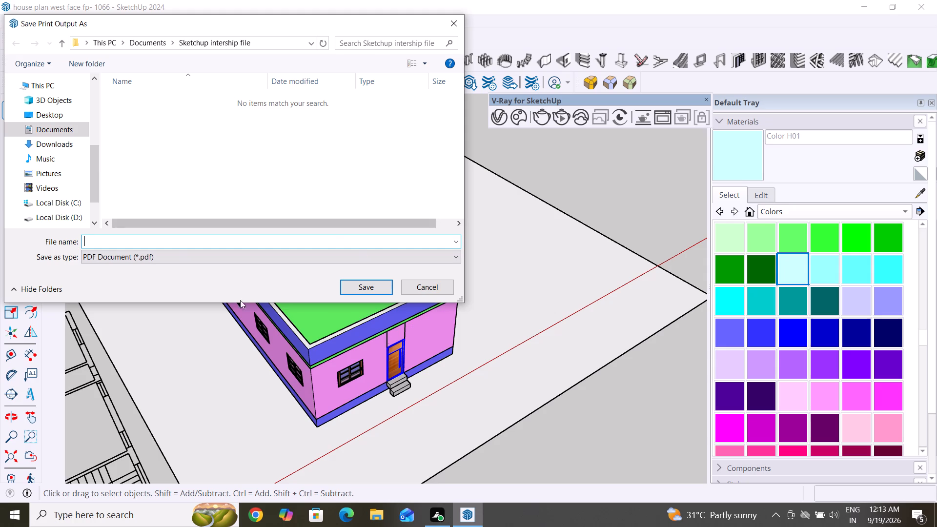
# Look through the Desktop, Downloads, Documents, Pictures and AutoCAD folders for a place to store the PDF print.
pyautogui.click(47, 88)
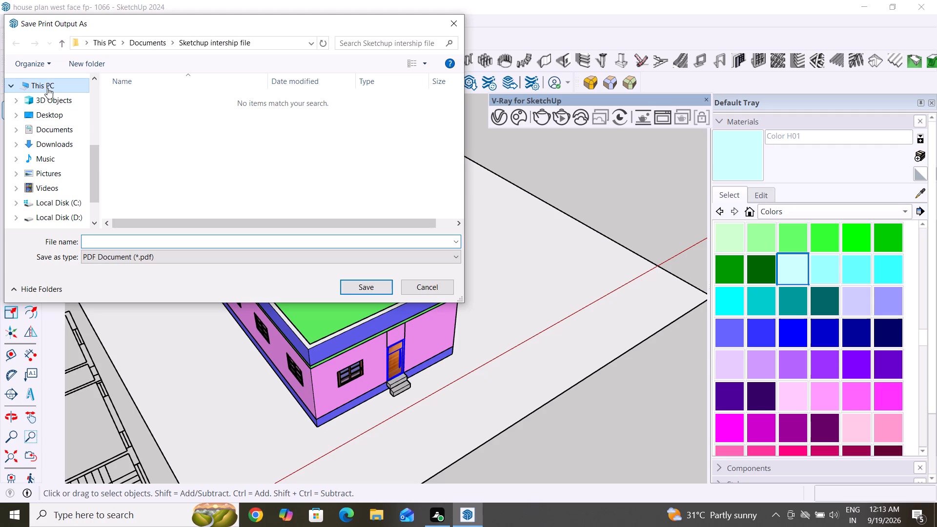
pyautogui.doubleClick(66, 119)
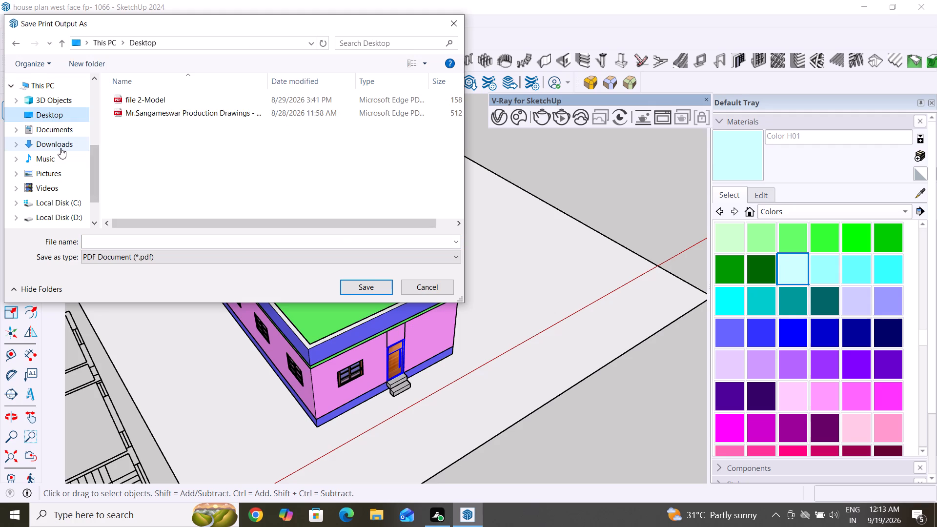
pyautogui.doubleClick(60, 148)
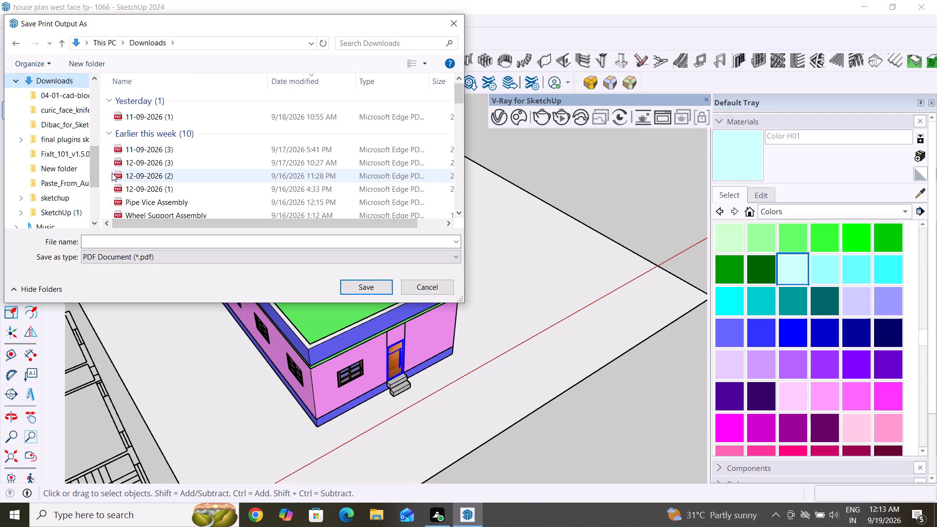
pyautogui.scroll(5, 61, 104)
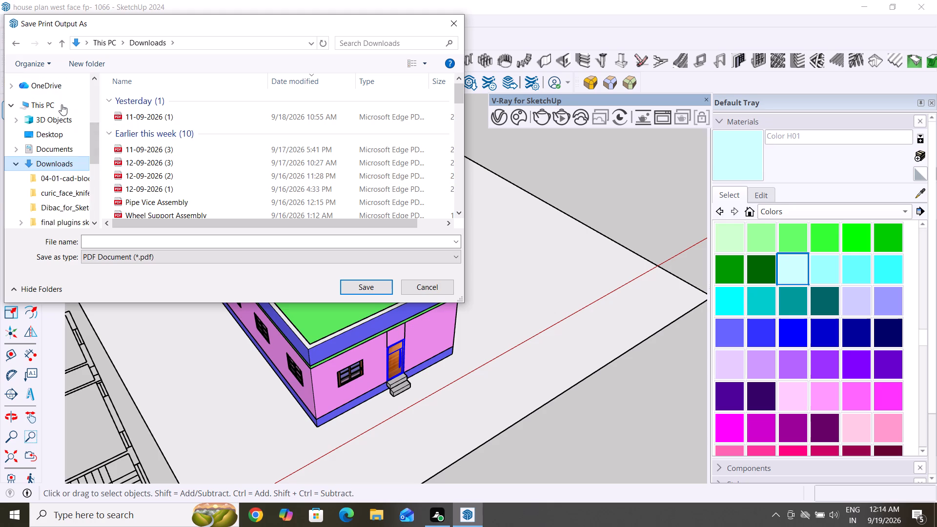
pyautogui.scroll(13, 61, 104)
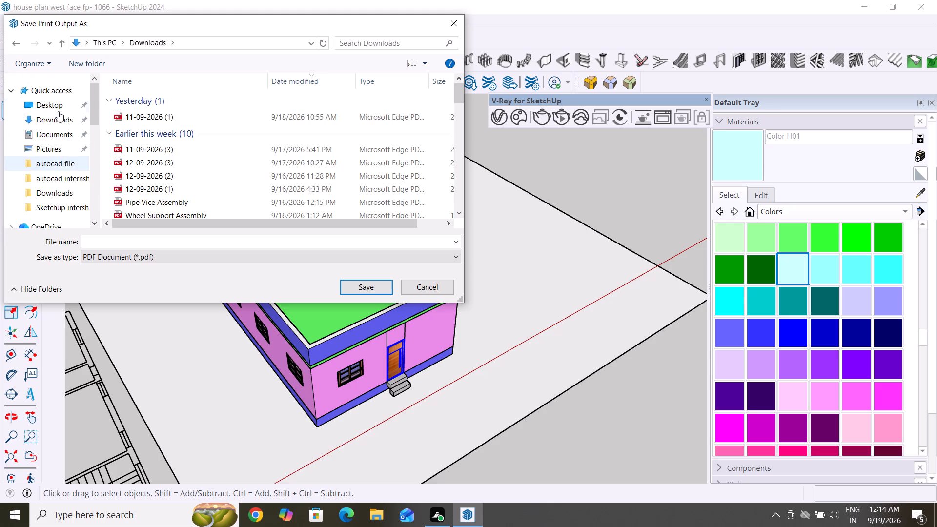
pyautogui.click(63, 106)
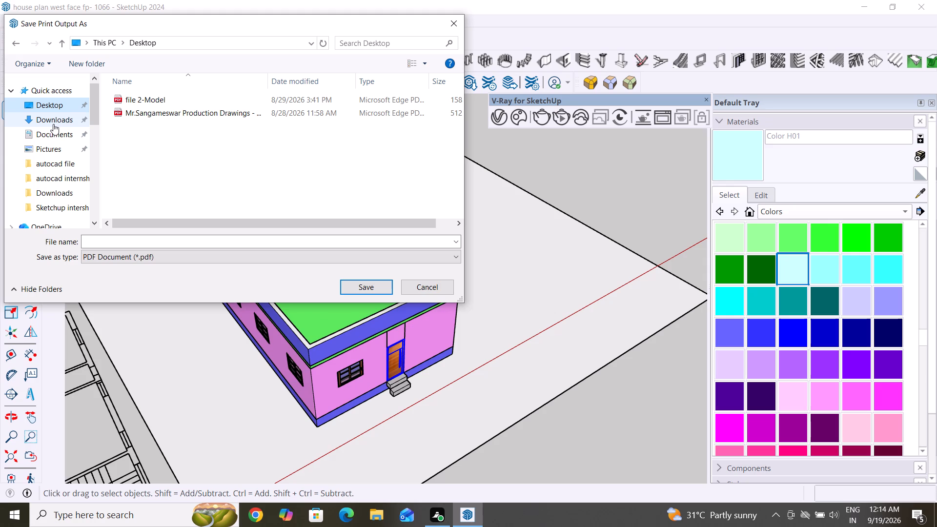
pyautogui.click(64, 125)
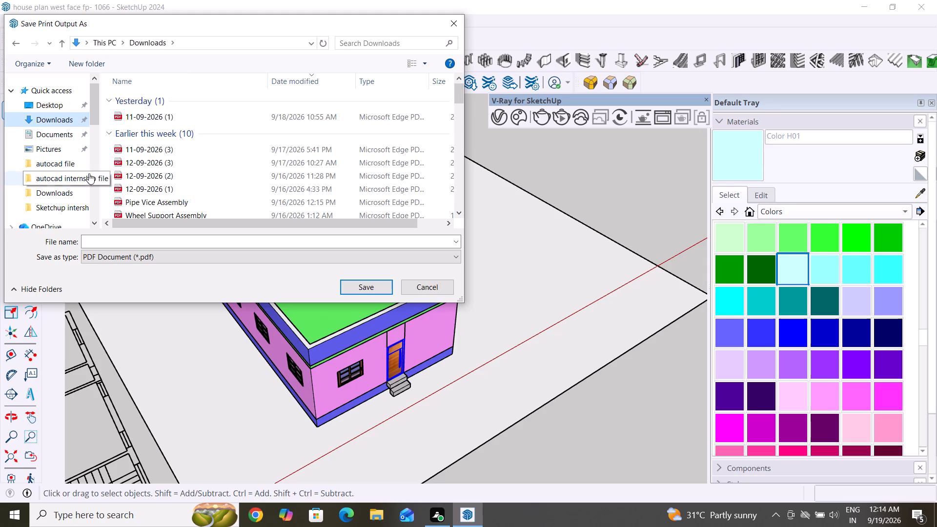
pyautogui.scroll(6, 44, 162)
pyautogui.scroll(4, 69, 114)
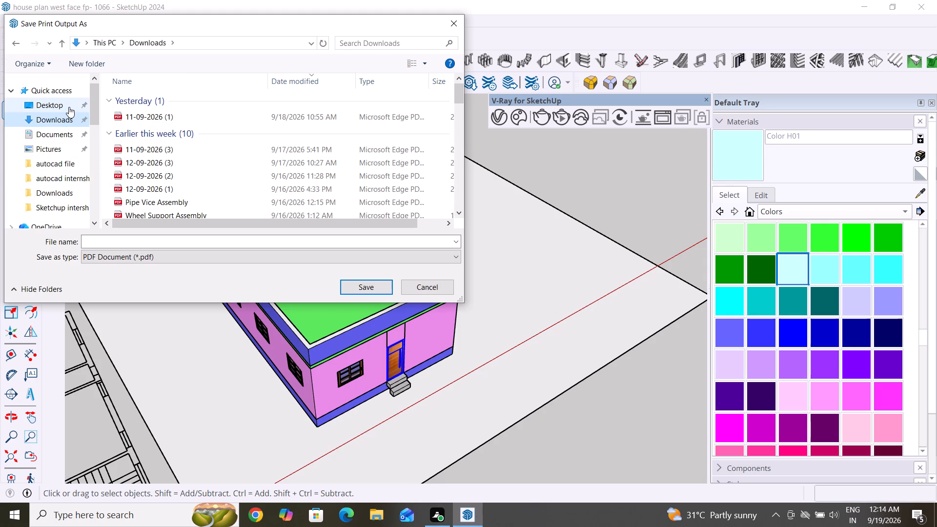
pyautogui.click(69, 107)
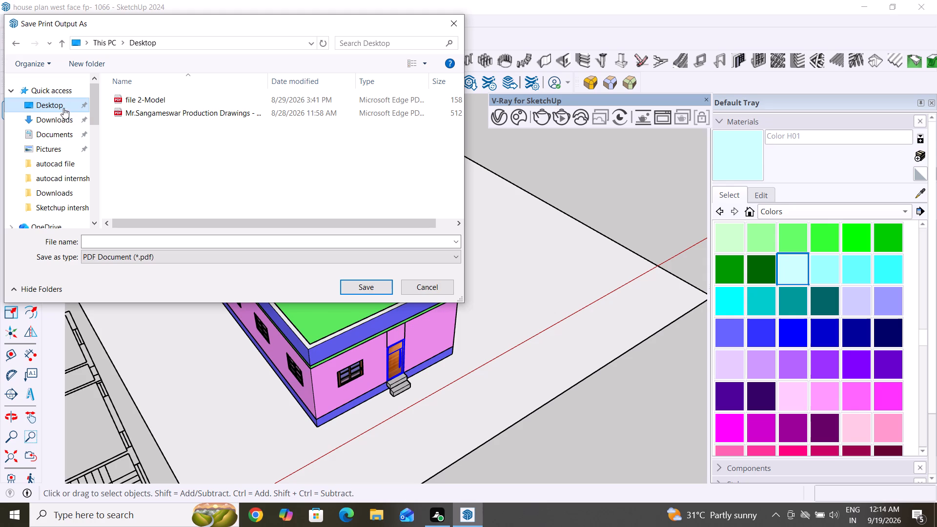
pyautogui.click(63, 121)
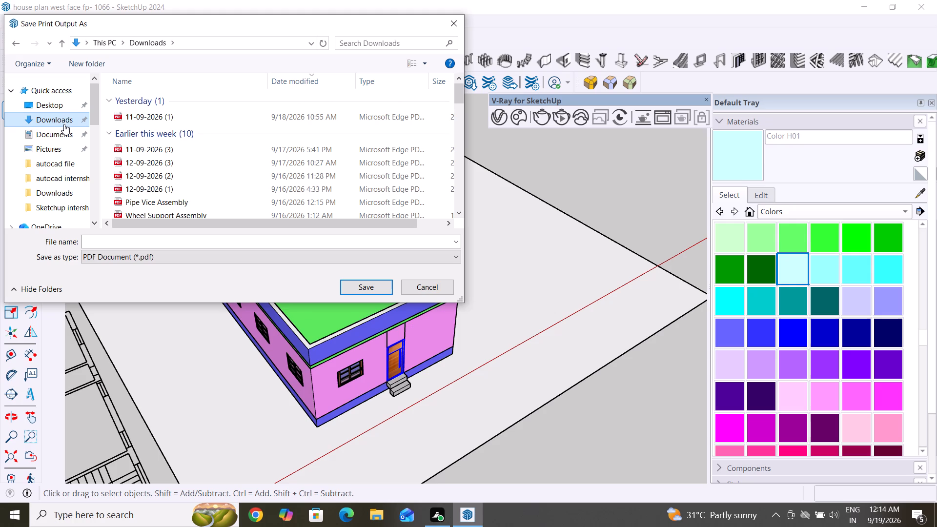
pyautogui.click(63, 106)
pyautogui.click(60, 123)
pyautogui.click(65, 107)
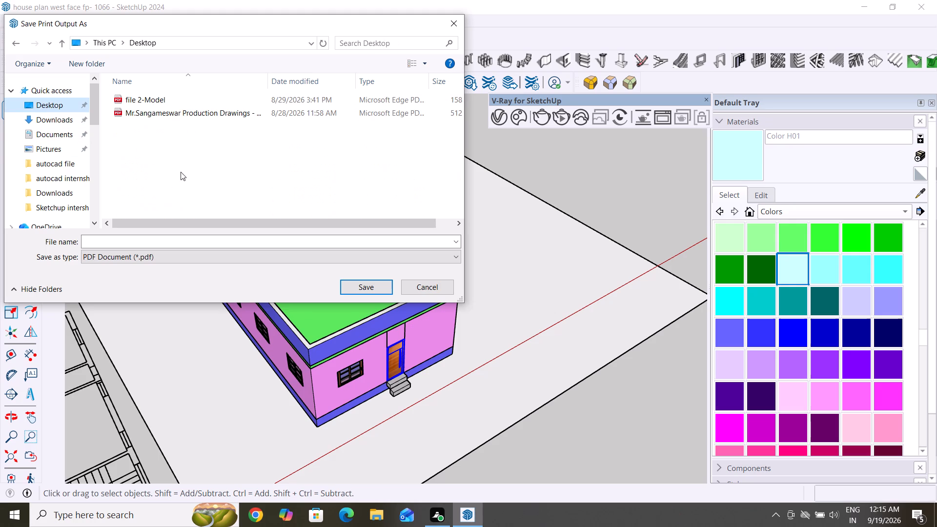
pyautogui.click(66, 121)
pyautogui.click(66, 138)
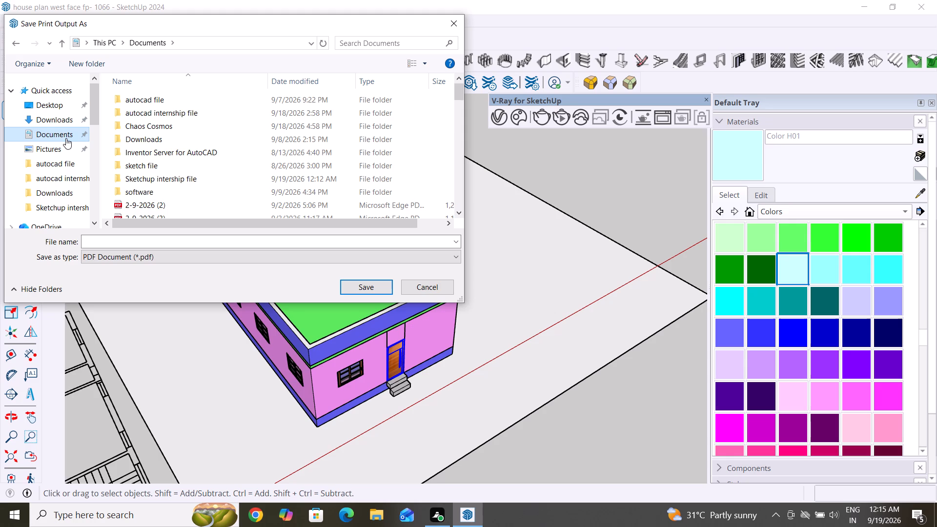
pyautogui.click(62, 155)
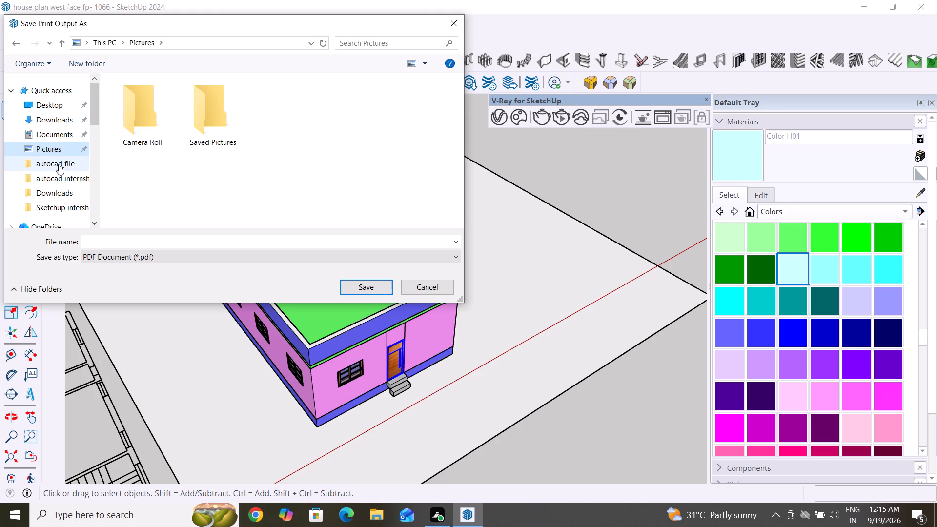
pyautogui.click(60, 165)
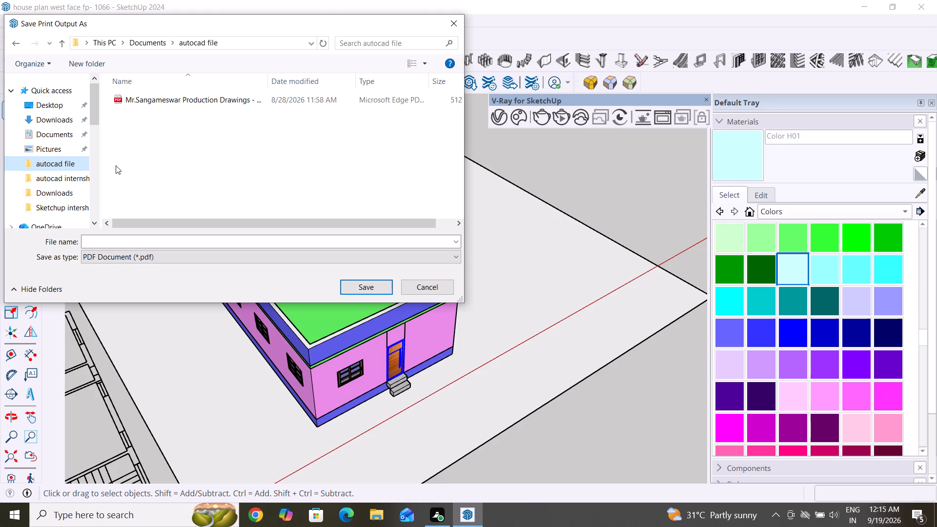
pyautogui.click(77, 182)
pyautogui.click(70, 167)
pyautogui.doubleClick(64, 139)
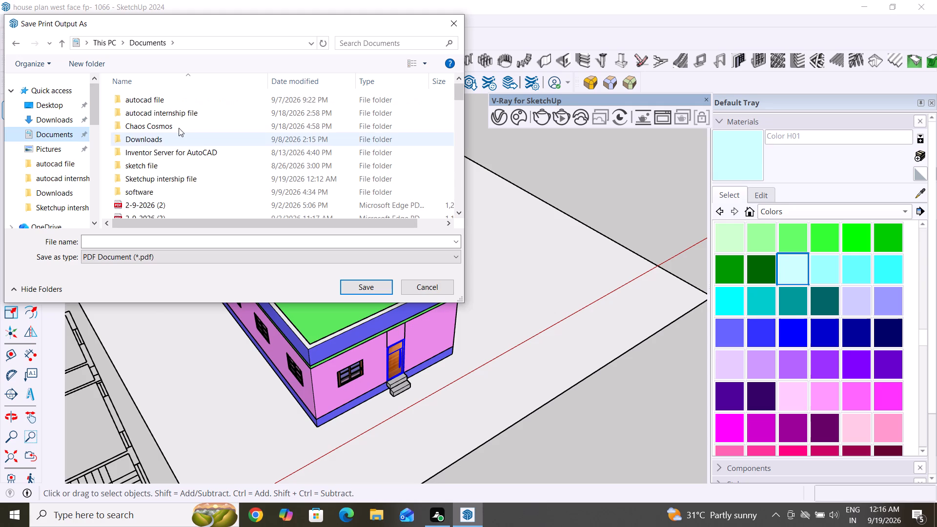
pyautogui.scroll(-20, 131, 170)
pyautogui.scroll(-6, 131, 170)
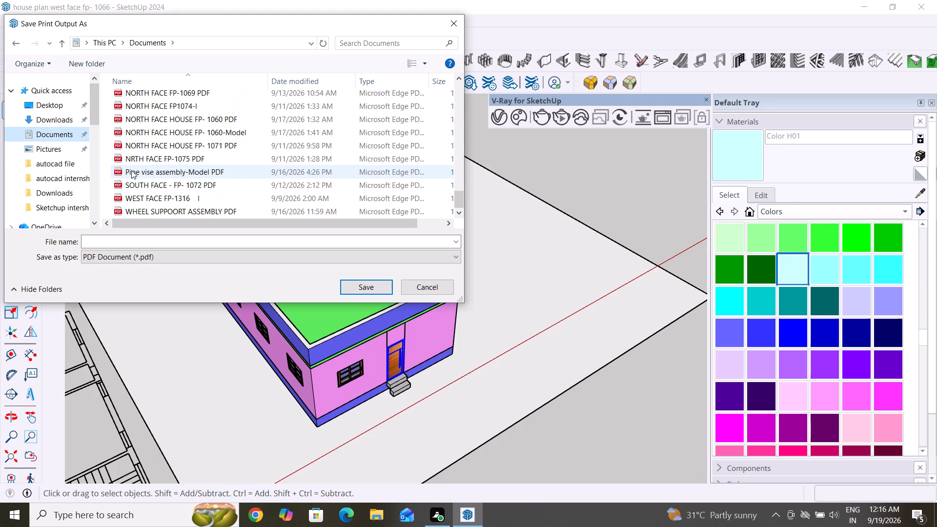
pyautogui.scroll(20, 131, 170)
pyautogui.scroll(12, 131, 170)
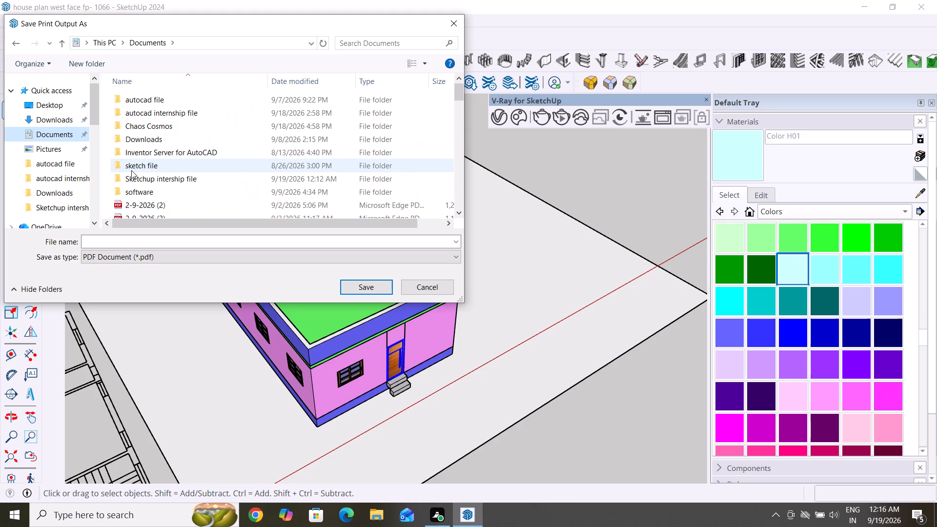
pyautogui.scroll(2, 131, 170)
pyautogui.scroll(4, 207, 176)
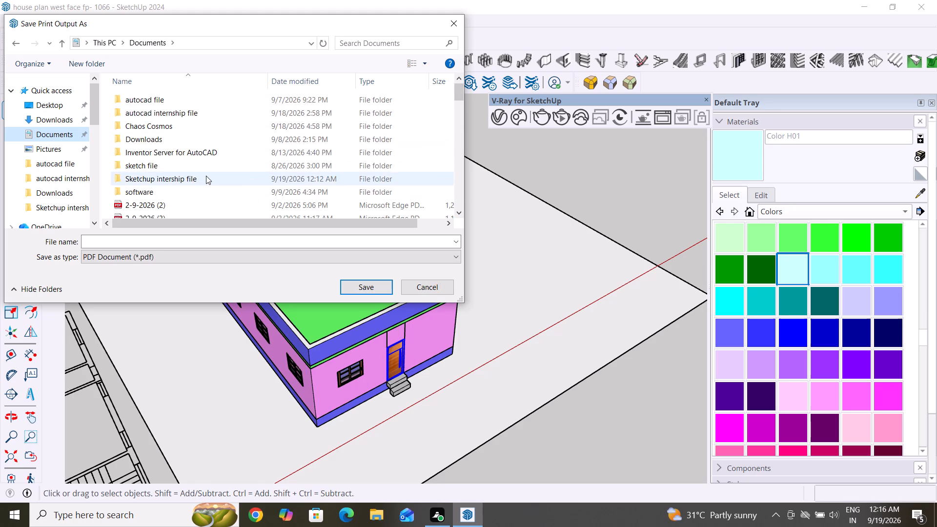
pyautogui.scroll(1, 206, 176)
# Create a new folder named pdf inside Downloads for the print output.
pyautogui.click(58, 117)
pyautogui.scroll(5, 177, 113)
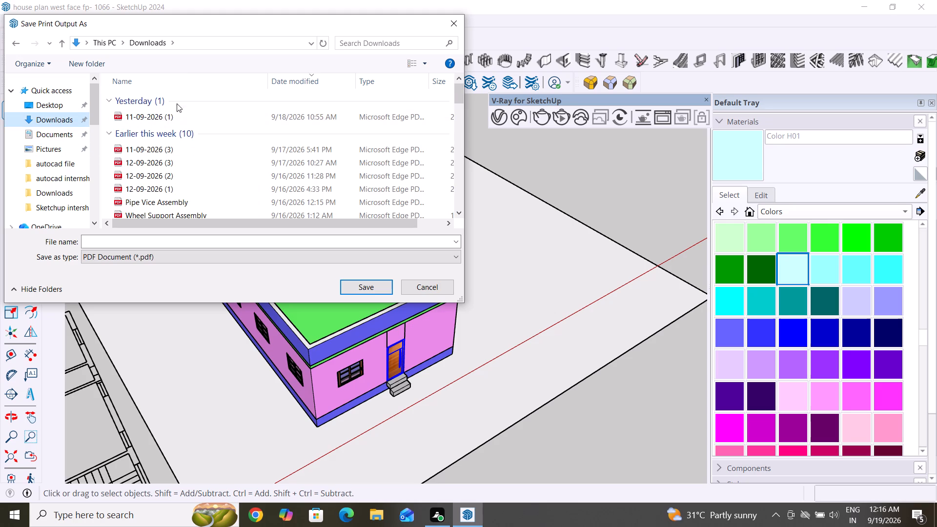
pyautogui.rightClick(181, 89)
pyautogui.click(227, 209)
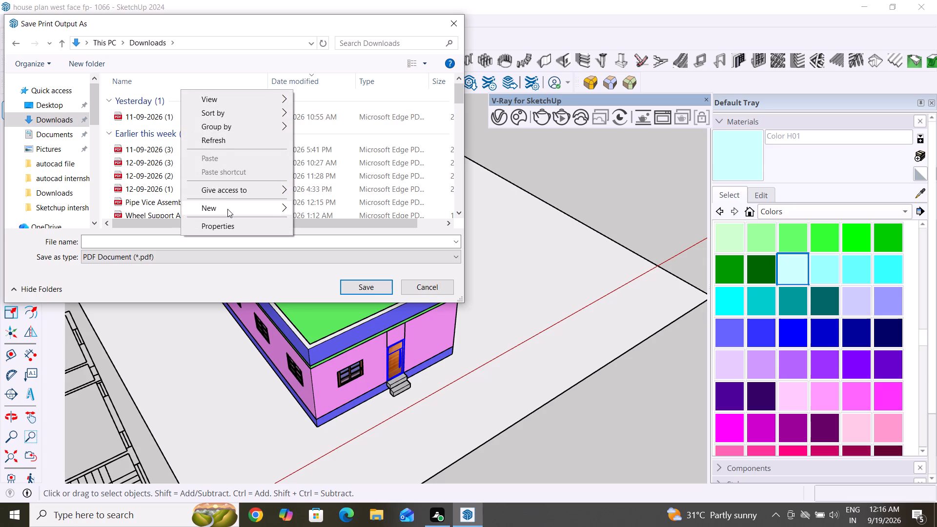
pyautogui.click(313, 206)
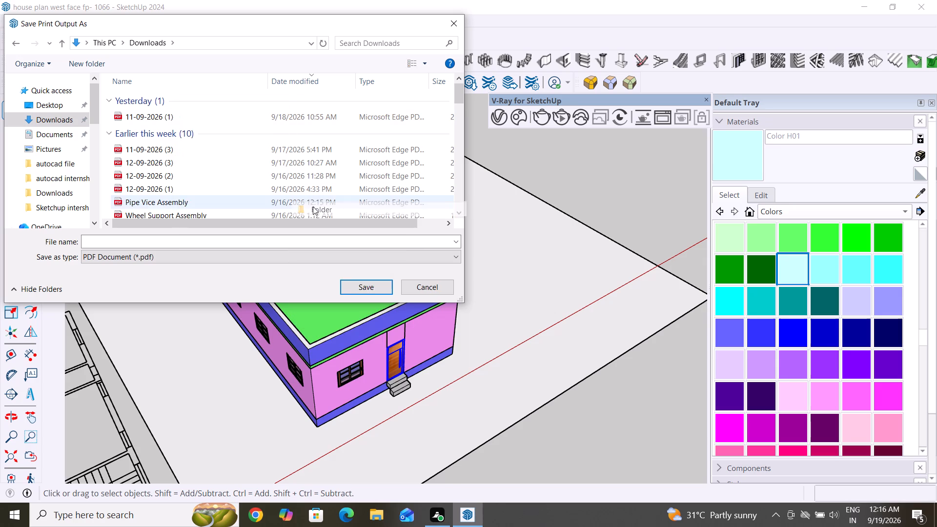
pyautogui.press('BackSpace')
pyautogui.press('BackSpace')
pyautogui.press('BackSpace')
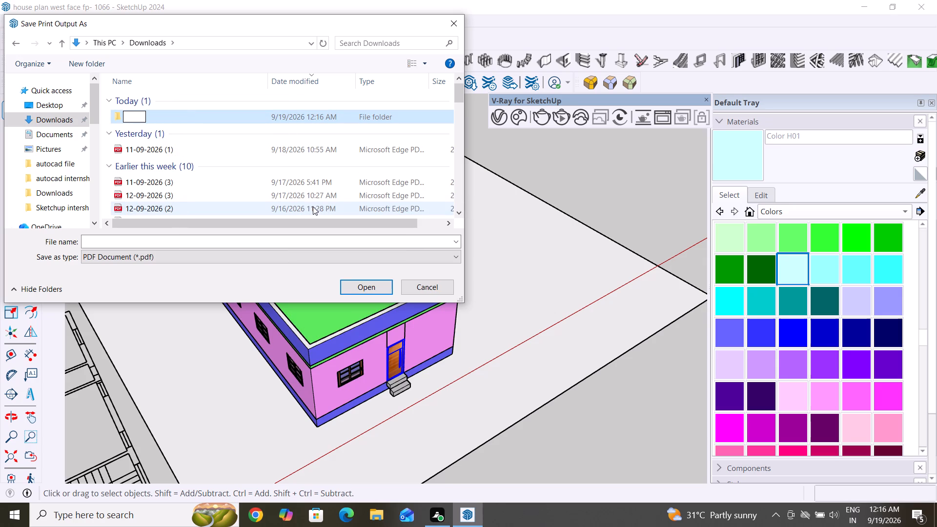
pyautogui.write('pd')
pyautogui.press('f')
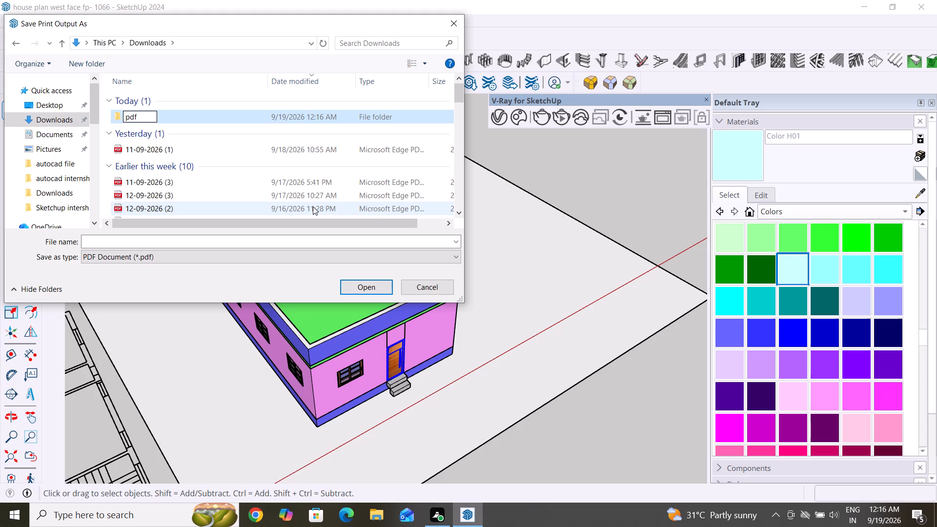
pyautogui.click(262, 117)
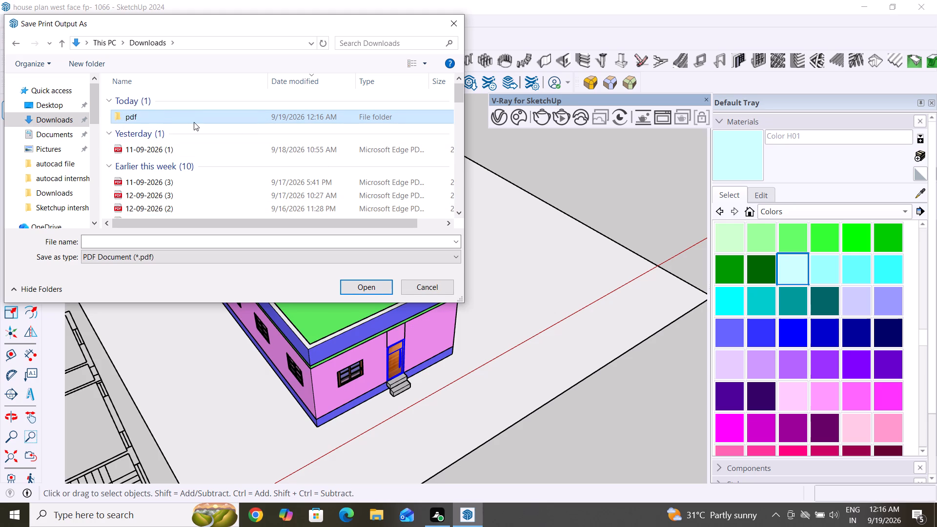
# Save the print output as pdf1 in the new pdf folder and dismiss the printing progress.
pyautogui.doubleClick(196, 114)
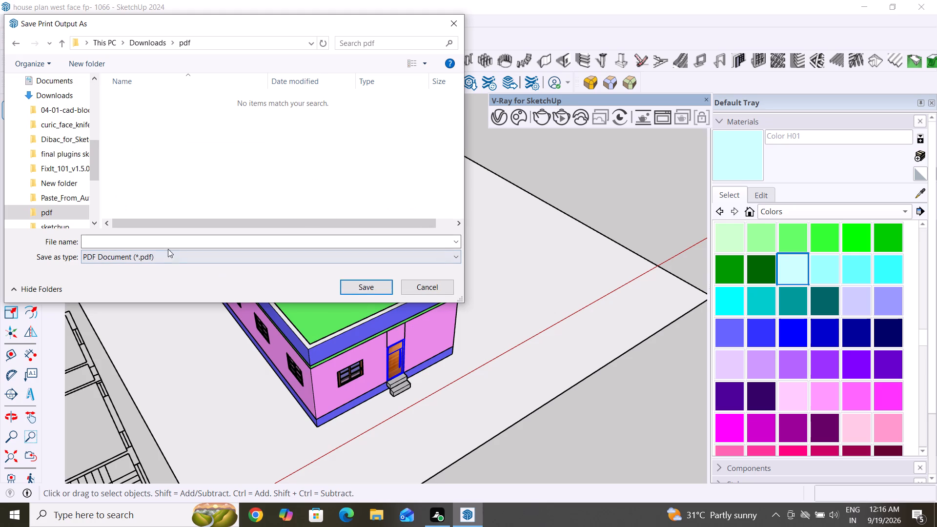
pyautogui.click(156, 241)
pyautogui.write('pdf')
pyautogui.press('1')
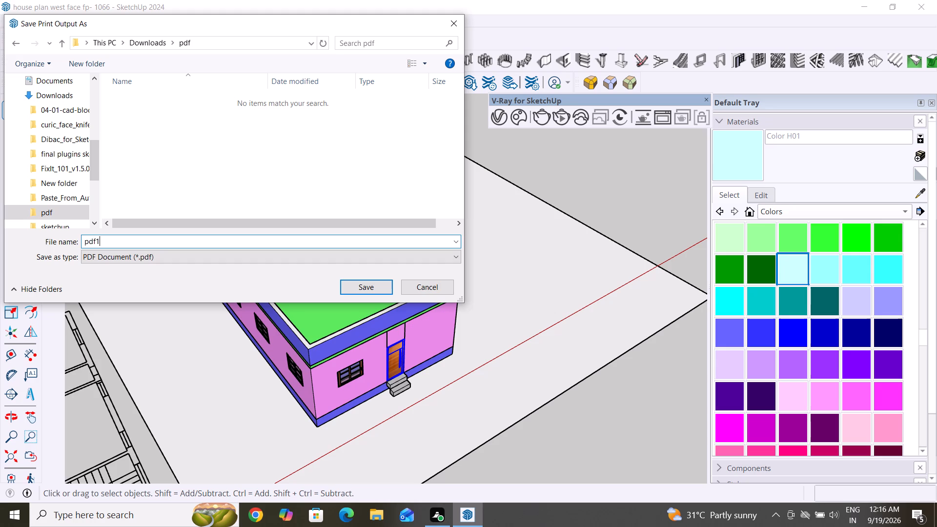
pyautogui.click(369, 288)
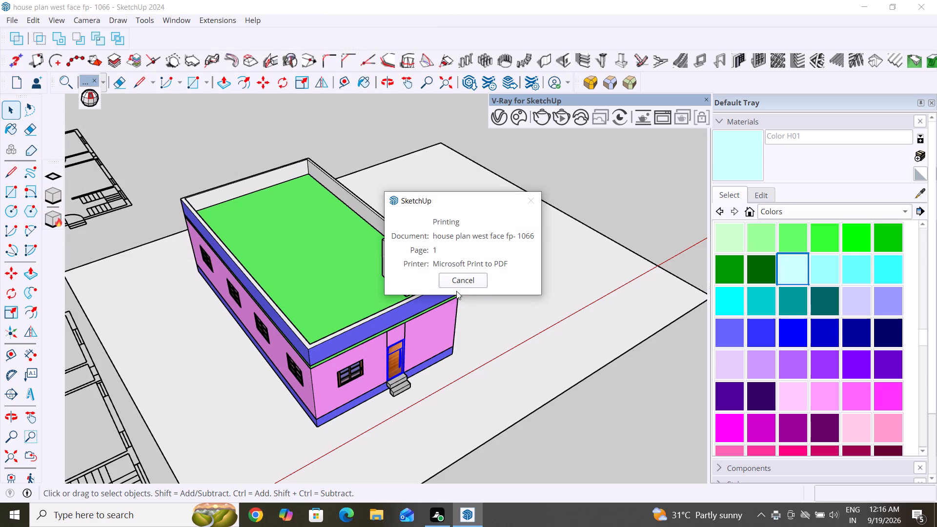
pyautogui.click(462, 282)
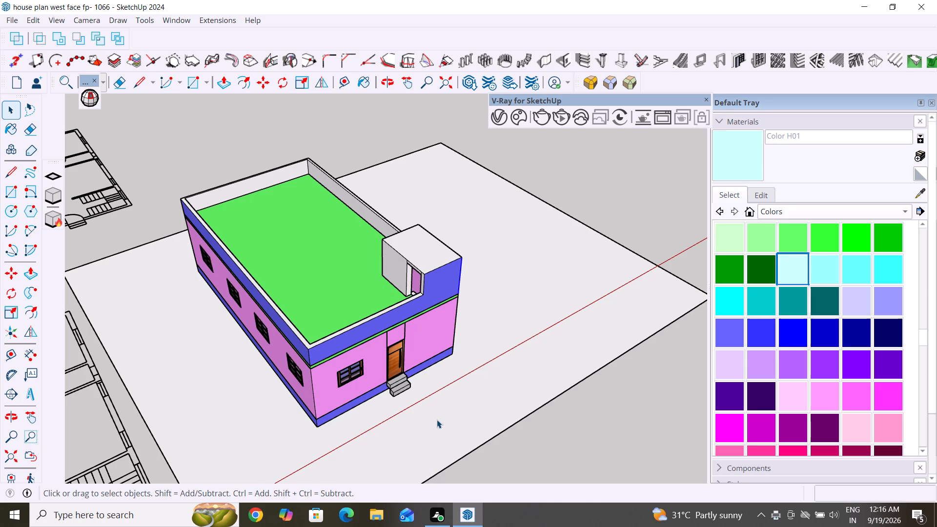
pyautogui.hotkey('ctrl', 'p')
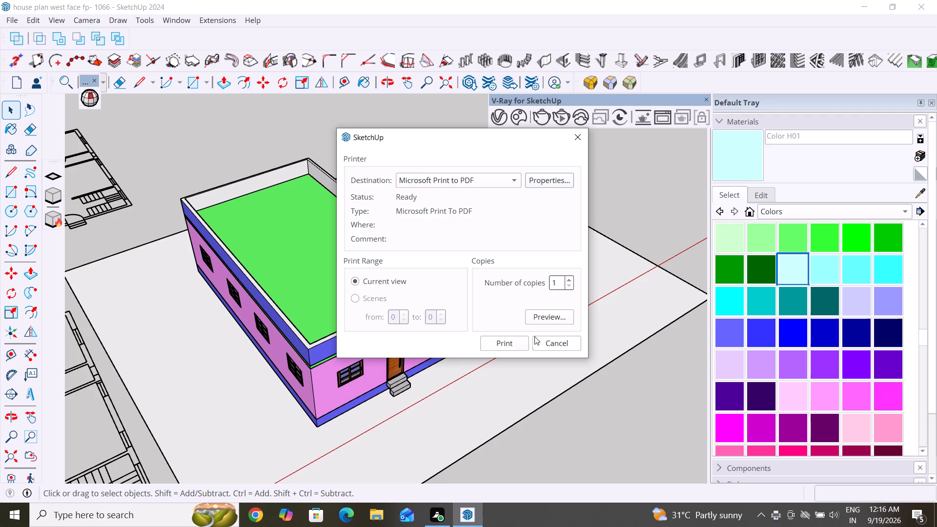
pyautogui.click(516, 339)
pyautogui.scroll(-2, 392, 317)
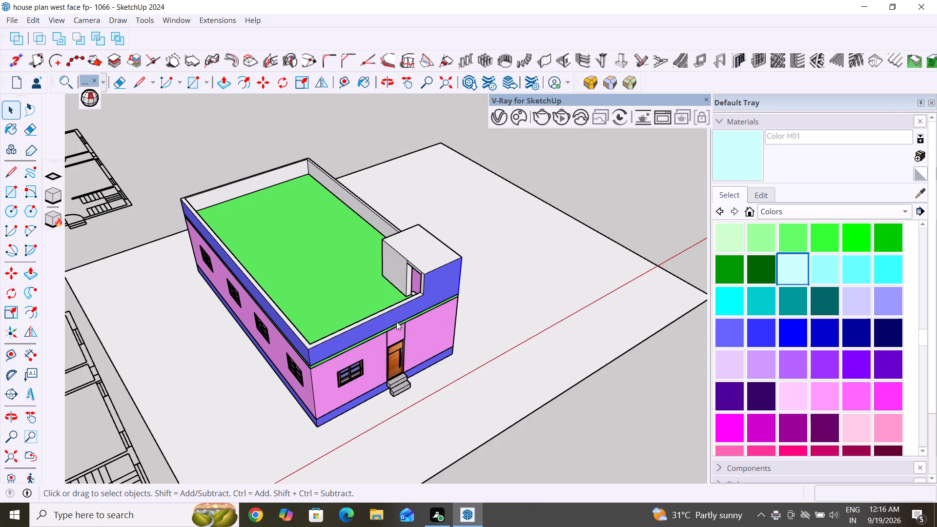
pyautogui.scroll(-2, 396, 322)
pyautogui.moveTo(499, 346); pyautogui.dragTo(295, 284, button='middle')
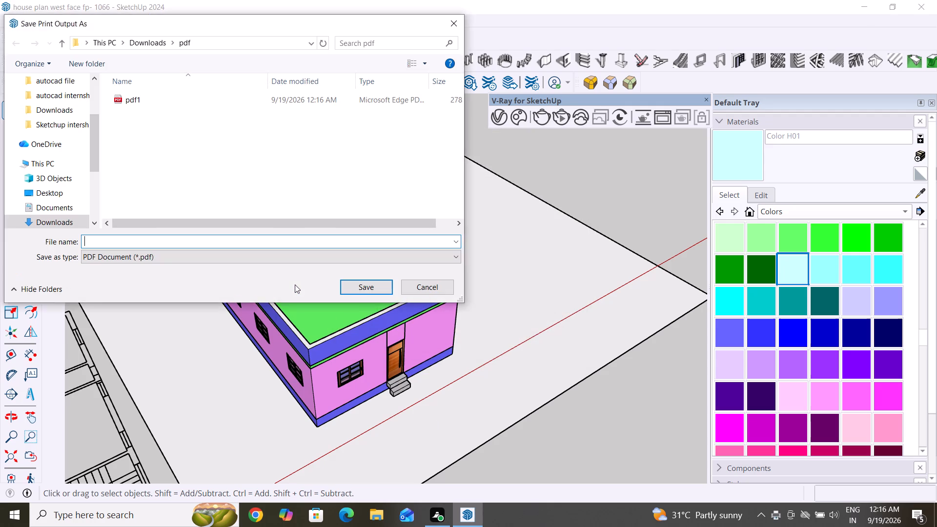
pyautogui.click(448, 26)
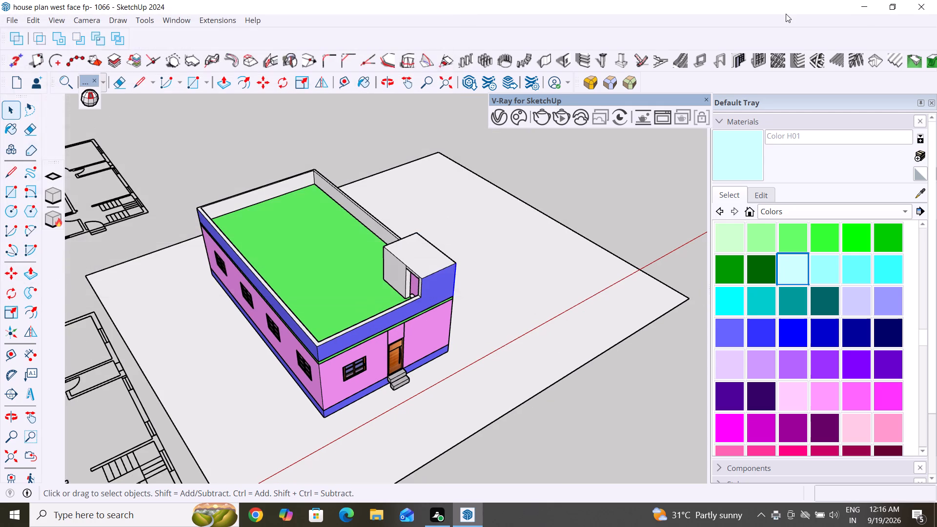
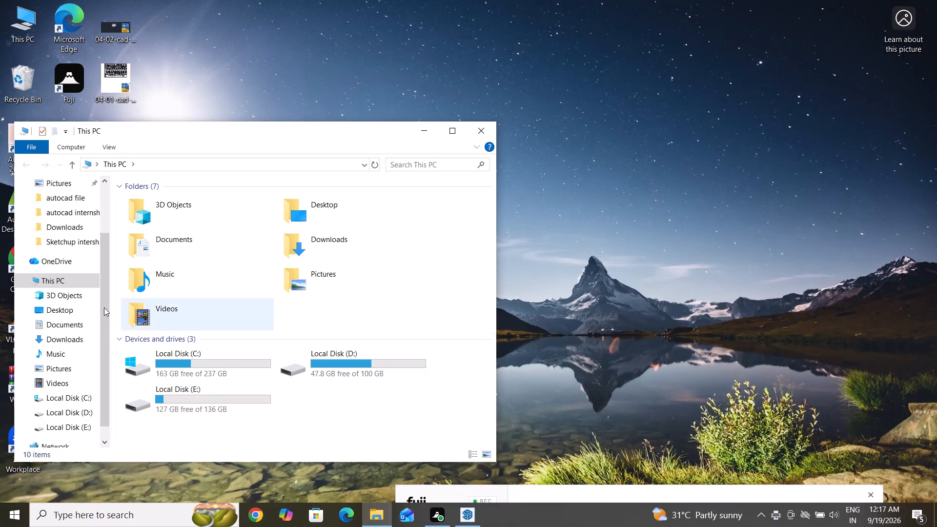
# Open pdf1 from the pdf folder in Downloads to check the printed view, and close it again.
pyautogui.scroll(6, 68, 227)
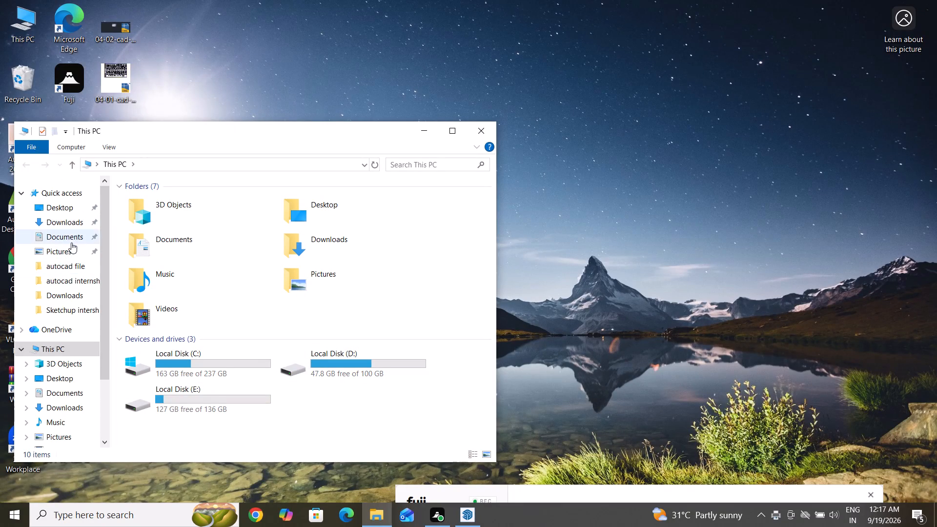
pyautogui.click(72, 244)
pyautogui.click(72, 240)
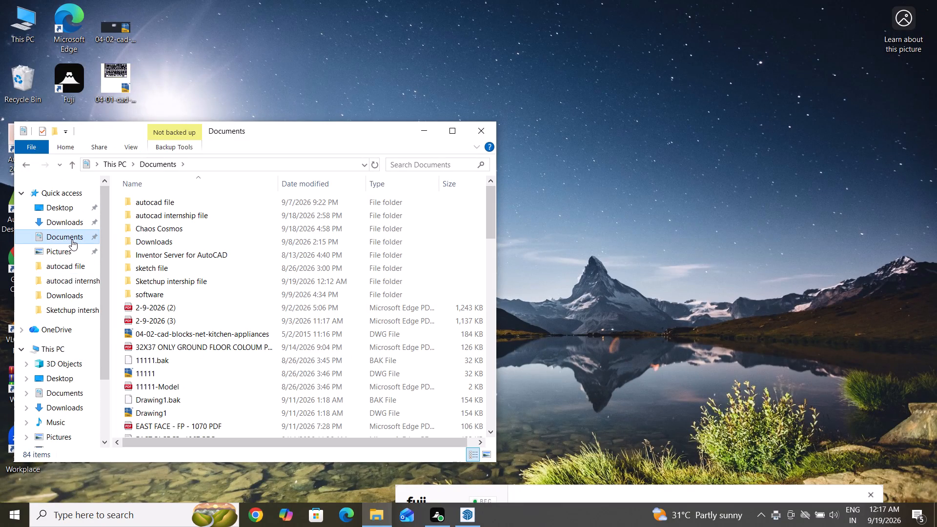
pyautogui.click(67, 224)
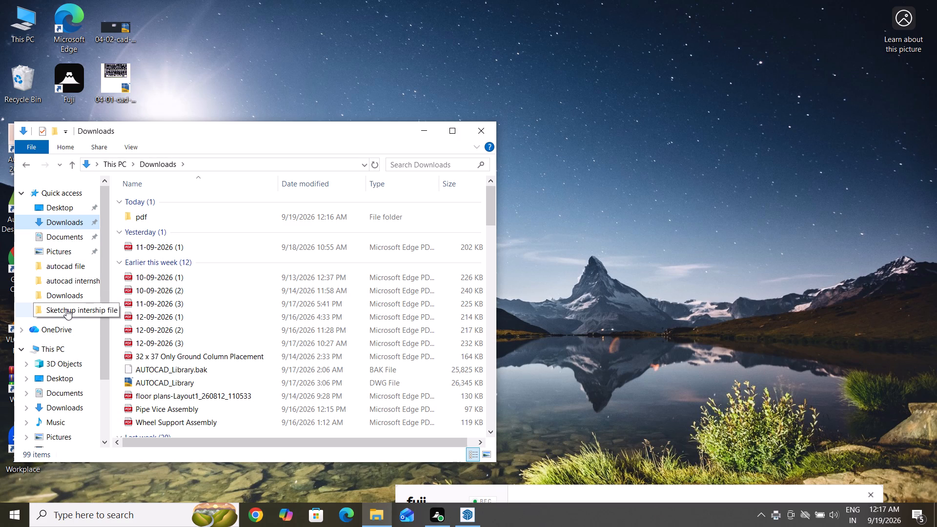
pyautogui.doubleClick(149, 221)
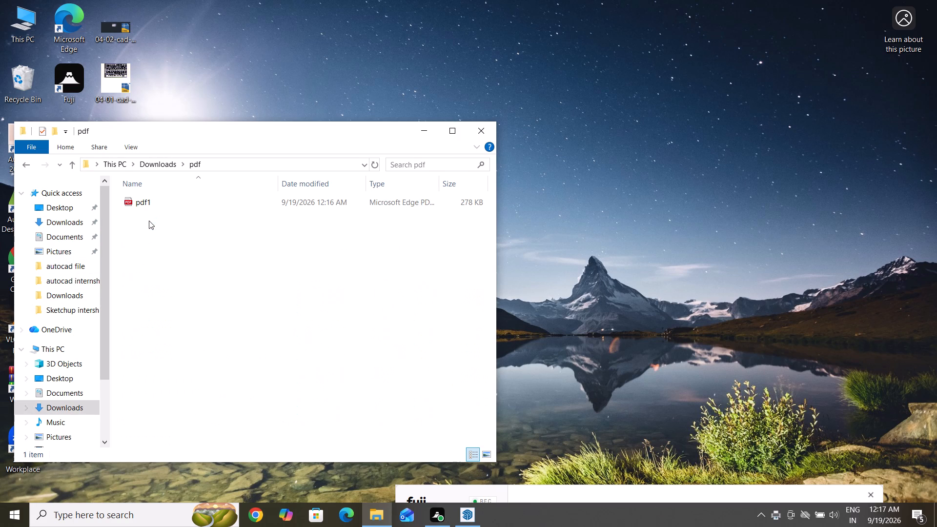
pyautogui.doubleClick(163, 202)
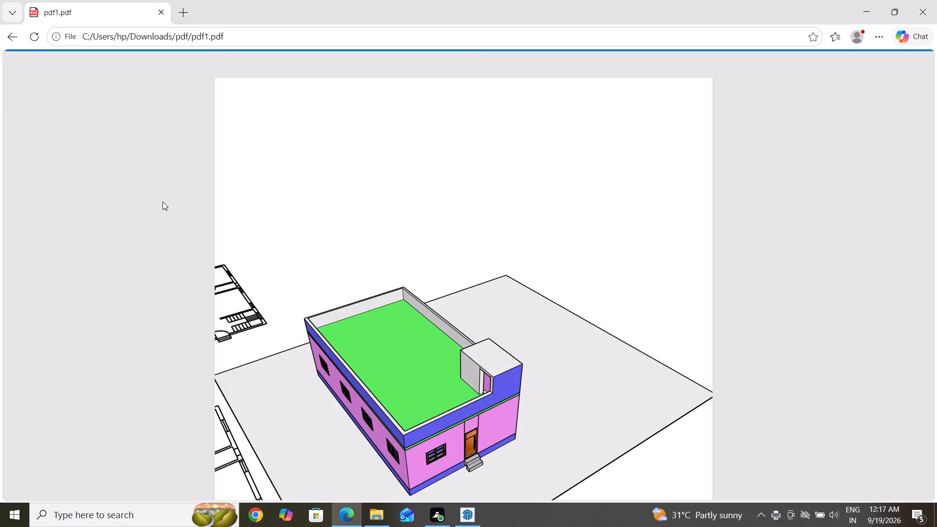
pyautogui.click(928, 16)
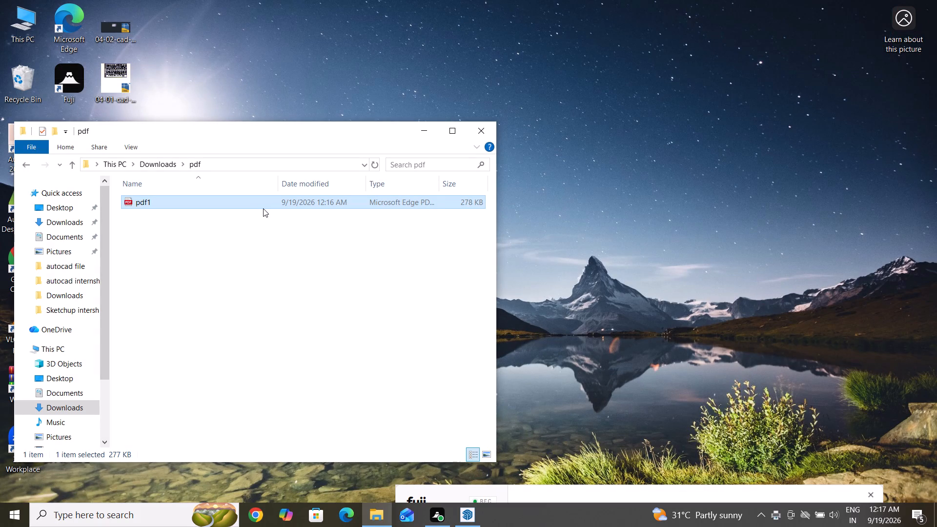
# Delete the pdf1 file from the pdf folder.
pyautogui.rightClick(260, 204)
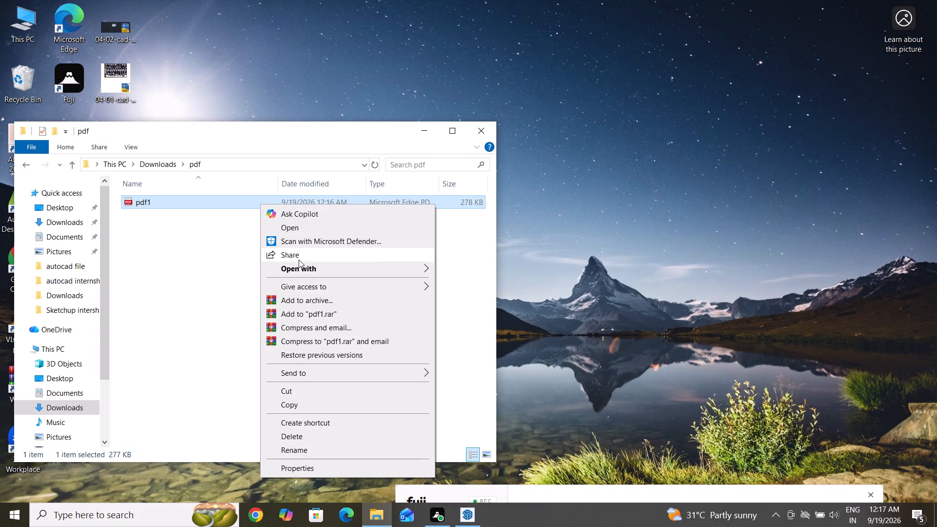
pyautogui.click(312, 433)
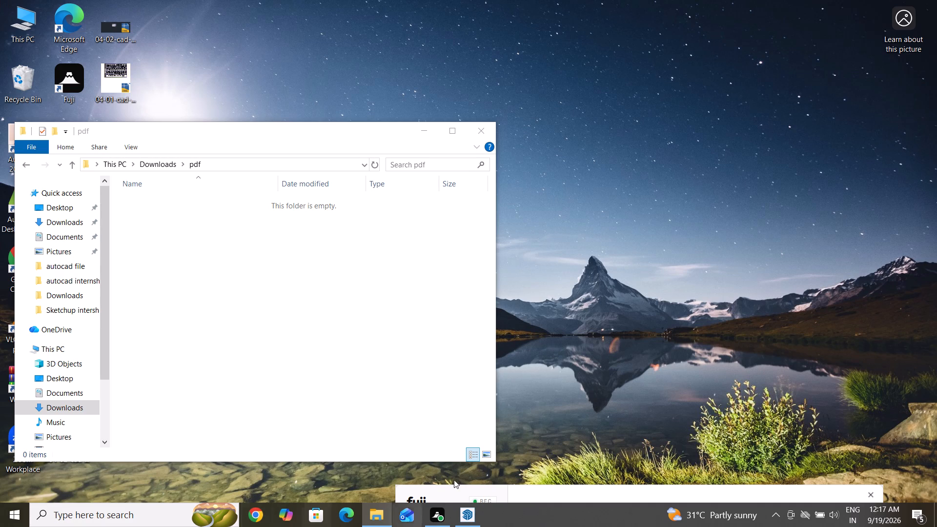
# Switch back to SketchUp and examine the house exterior from low angles around the front corner beside the entrance-side window.
pyautogui.click(474, 515)
pyautogui.scroll(1, 593, 324)
pyautogui.moveTo(582, 324); pyautogui.dragTo(322, 286, button='middle')
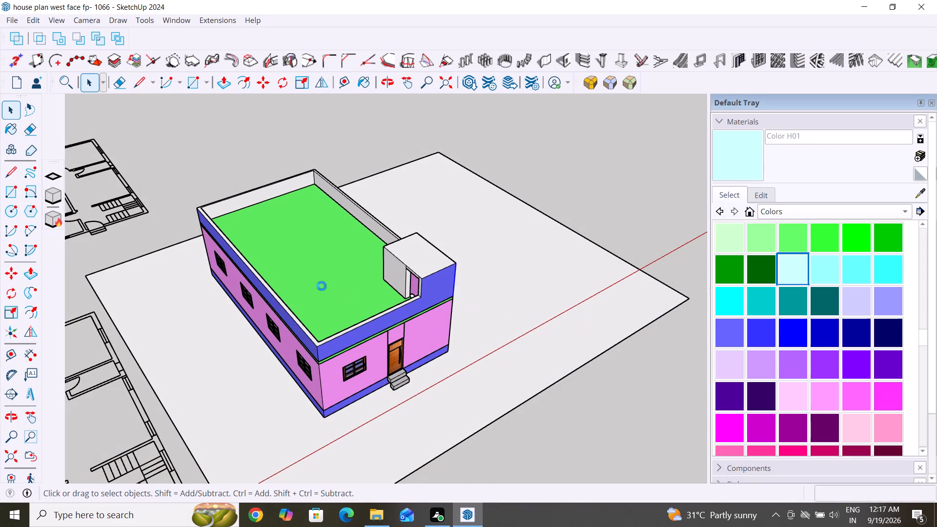
pyautogui.moveTo(322, 286); pyautogui.dragTo(272, 273, button='middle')
pyautogui.scroll(-5, 396, 322)
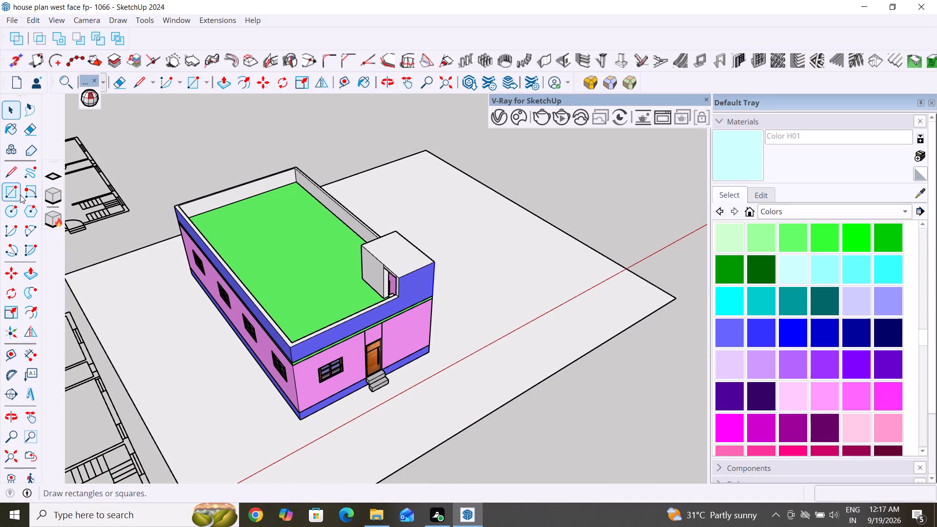
pyautogui.scroll(-5, 289, 244)
pyautogui.moveTo(402, 351); pyautogui.dragTo(383, 283, button='middle')
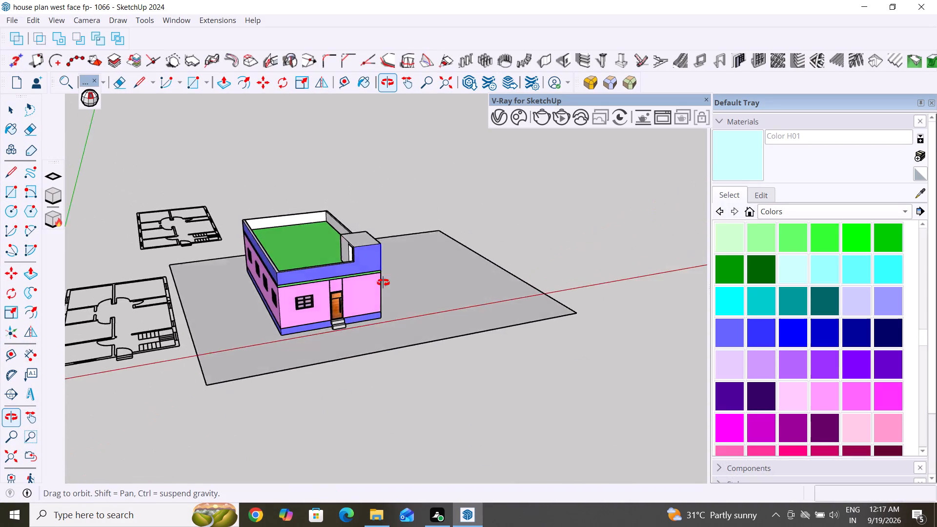
pyautogui.moveTo(383, 283); pyautogui.dragTo(466, 240, button='middle')
pyautogui.scroll(4, 371, 272)
pyautogui.moveTo(341, 334); pyautogui.dragTo(319, 302, button='middle')
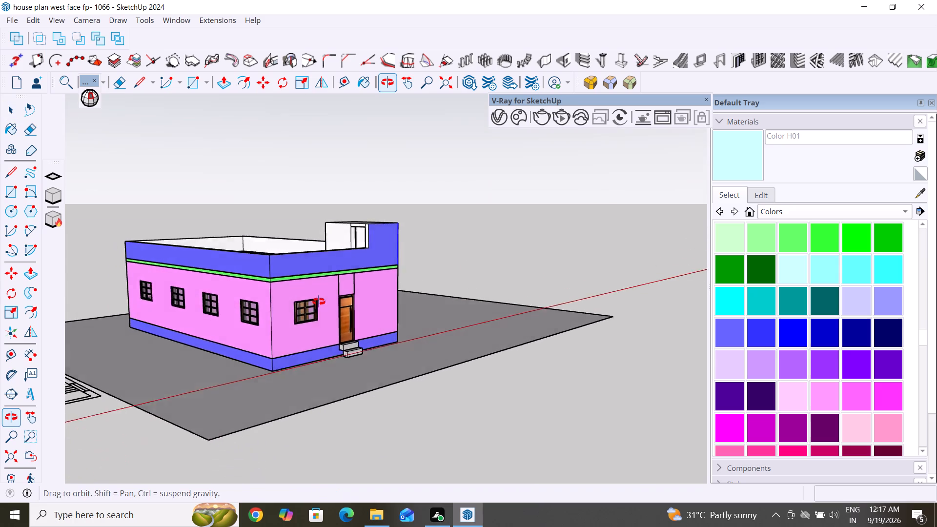
pyautogui.moveTo(319, 302); pyautogui.dragTo(348, 297, button='middle')
pyautogui.moveTo(428, 339); pyautogui.dragTo(450, 362, button='middle')
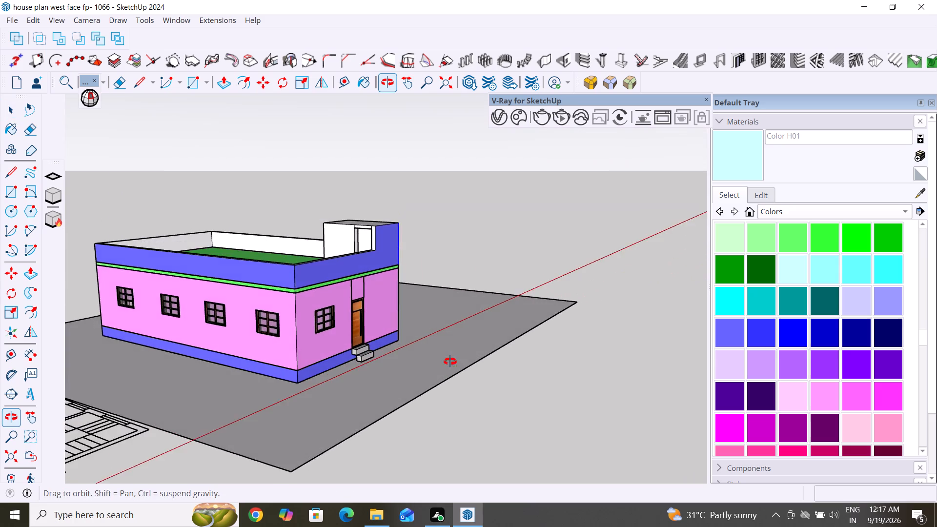
pyautogui.moveTo(450, 362); pyautogui.dragTo(423, 346, button='middle')
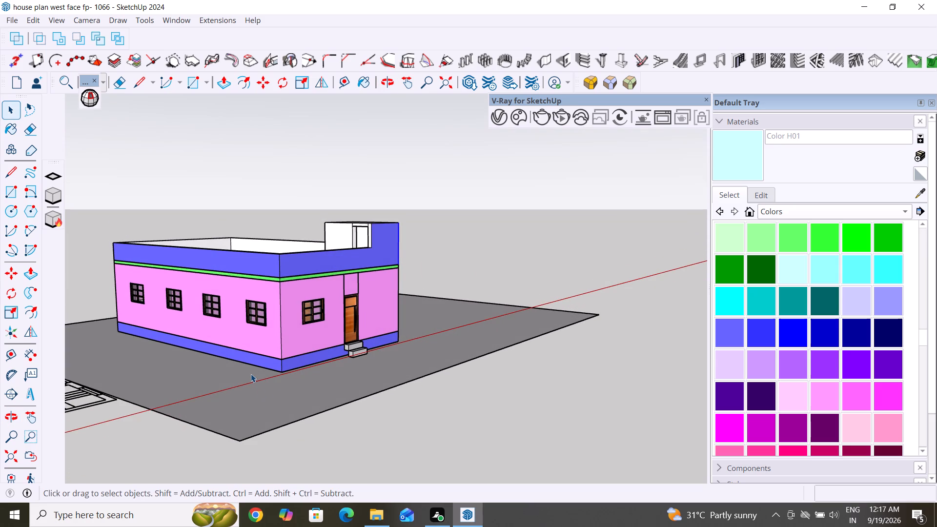
pyautogui.press('Escape')
pyautogui.press('Escape')
pyautogui.scroll(2, 363, 338)
pyautogui.scroll(-3, 452, 358)
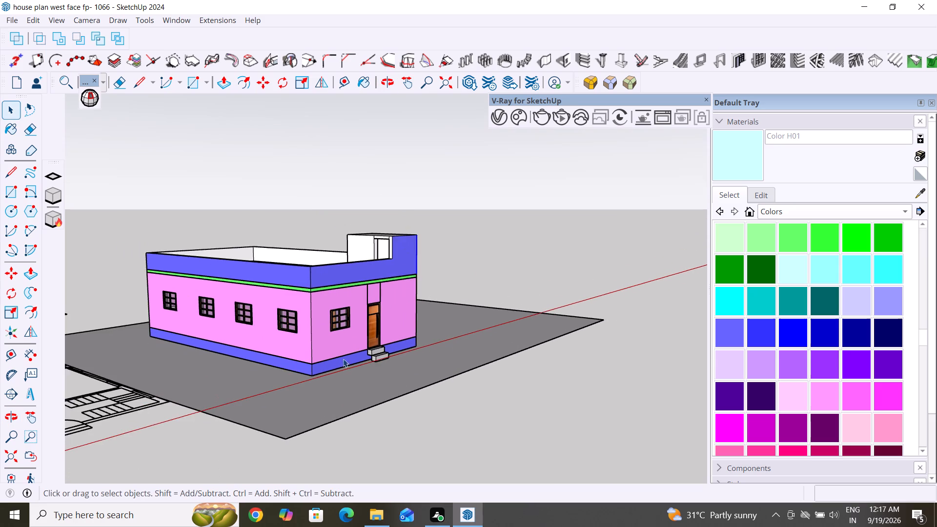
pyautogui.moveTo(312, 365); pyautogui.dragTo(297, 374, button='middle')
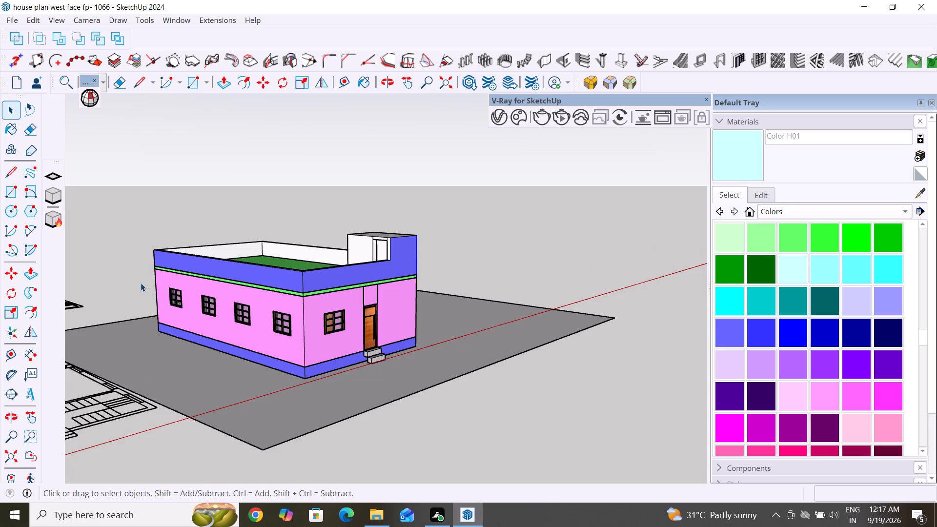
pyautogui.scroll(2, 141, 283)
pyautogui.moveTo(353, 365); pyautogui.dragTo(343, 359, button='middle')
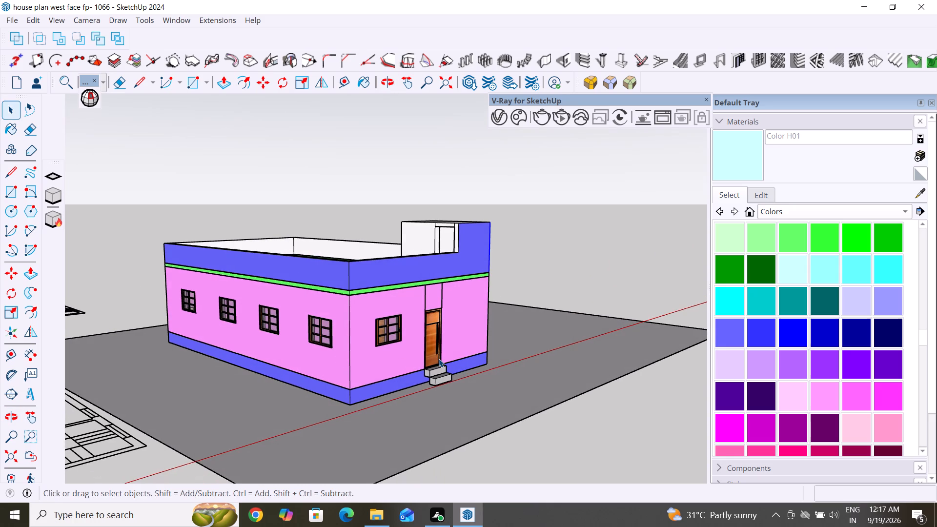
pyautogui.press('`')
pyautogui.press('Escape')
pyautogui.press('Escape')
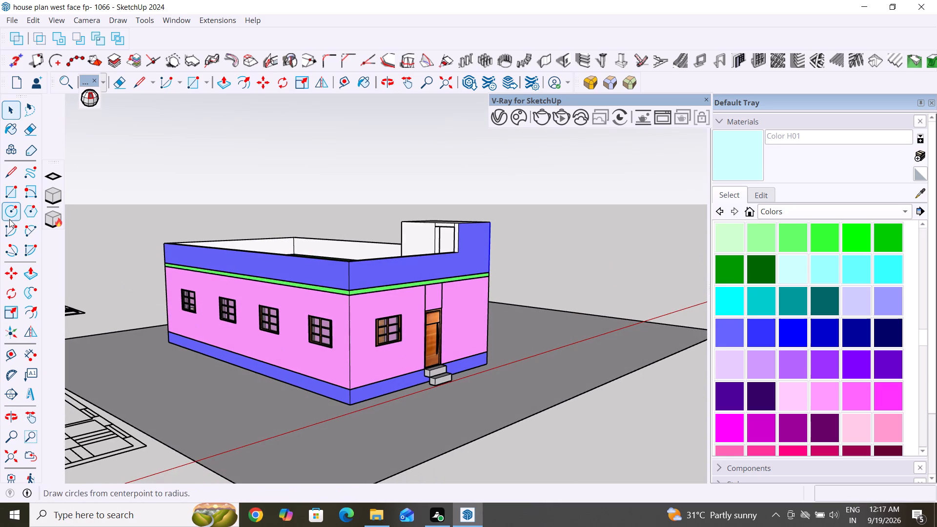
pyautogui.press('Escape')
pyautogui.press('Escape')
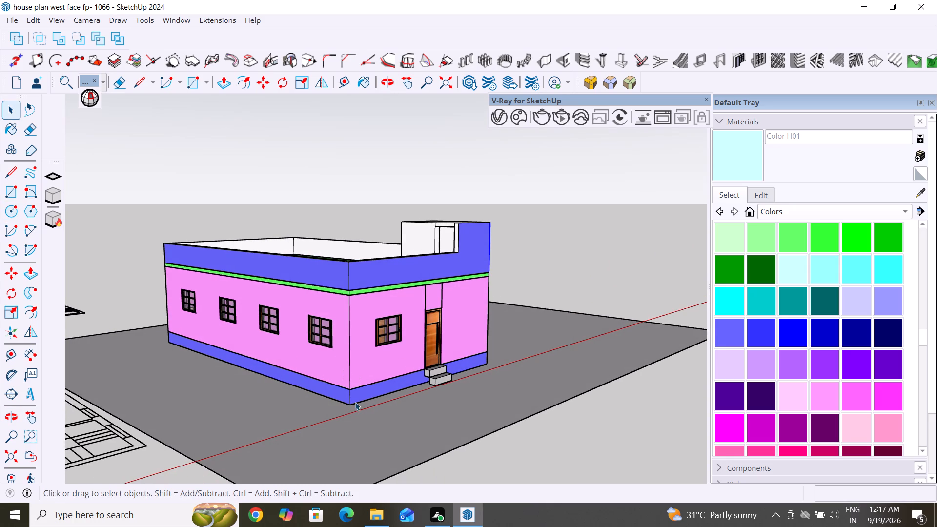
pyautogui.scroll(2, 350, 410)
pyautogui.scroll(-1, 348, 411)
pyautogui.press('Escape')
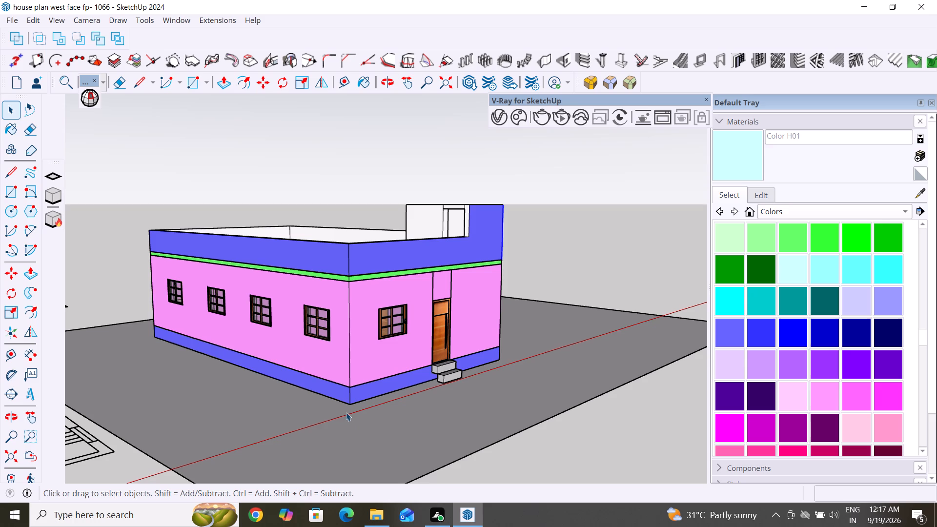
pyautogui.press('Escape')
pyautogui.press('Escape')
pyautogui.moveTo(439, 348); pyautogui.dragTo(413, 302, button='middle')
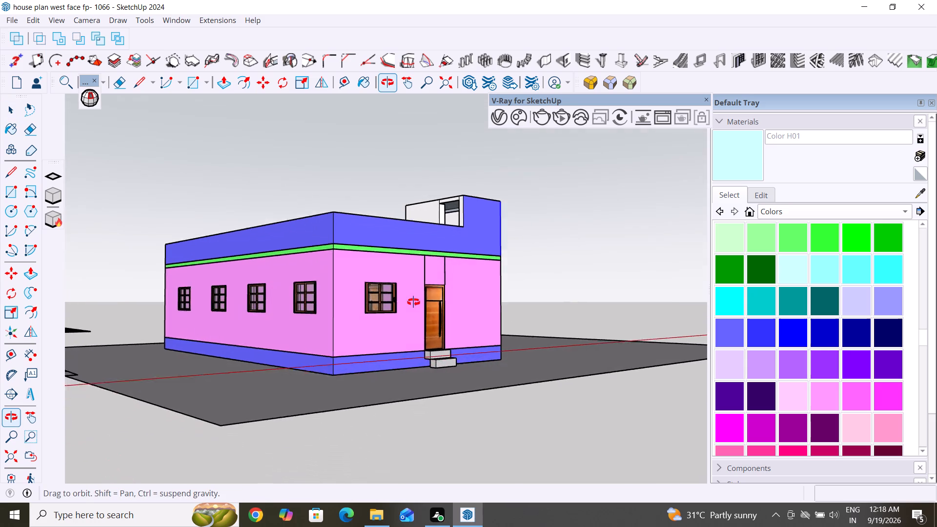
pyautogui.moveTo(413, 302); pyautogui.dragTo(414, 326, button='middle')
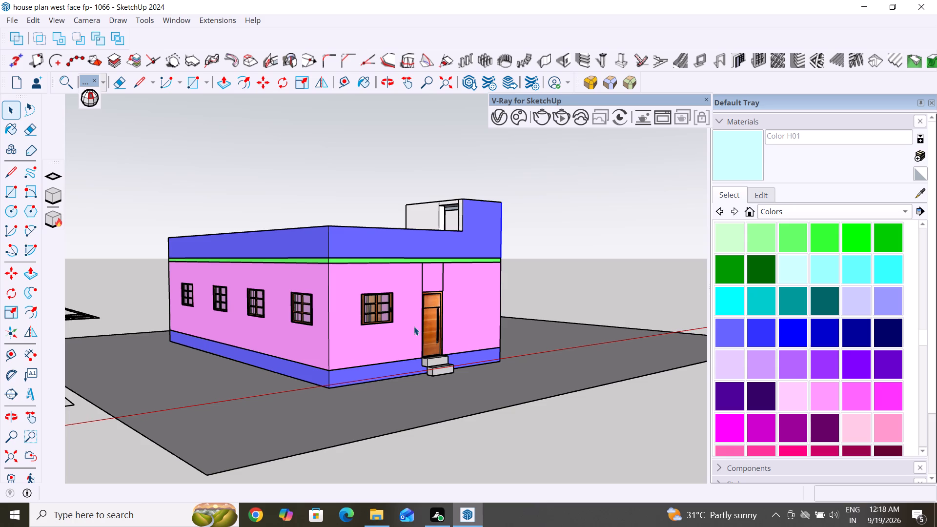
pyautogui.scroll(2, 446, 307)
pyautogui.moveTo(416, 312); pyautogui.dragTo(424, 317, button='middle')
pyautogui.scroll(1, 158, 211)
pyautogui.moveTo(307, 232); pyautogui.dragTo(290, 232, button='middle')
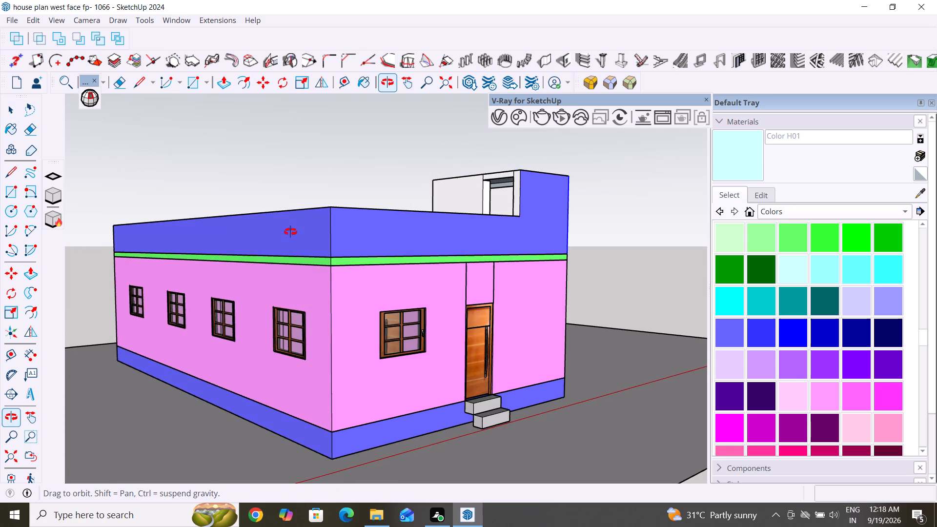
# Print a close, low view of the entrance front and raised stair-block corner with Microsoft Print to PDF, saved as pdf1 in the pdf folder.
pyautogui.moveTo(290, 232); pyautogui.dragTo(65, 263, button='middle')
pyautogui.moveTo(346, 292); pyautogui.dragTo(206, 227, button='middle')
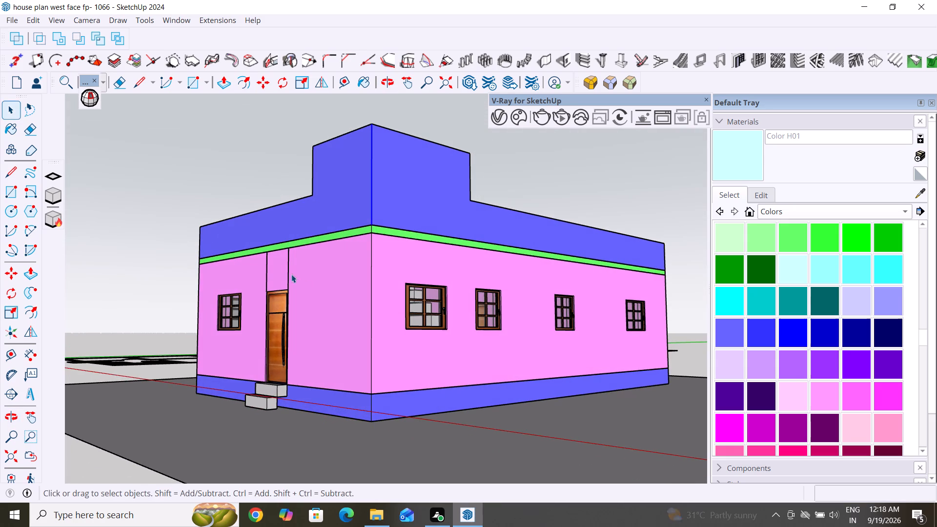
pyautogui.moveTo(317, 290); pyautogui.dragTo(348, 303, button='middle')
pyautogui.scroll(1, 348, 303)
pyautogui.moveTo(350, 305); pyautogui.dragTo(407, 312, button='middle')
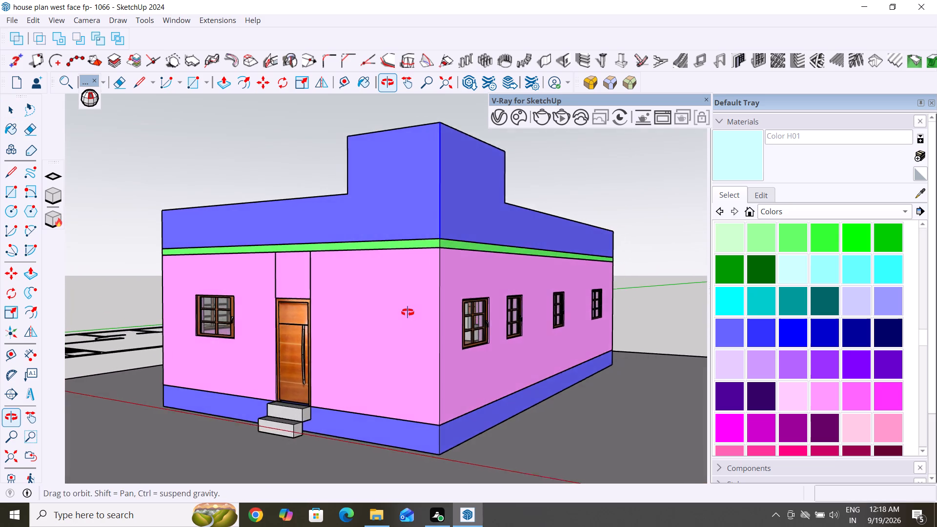
pyautogui.moveTo(407, 312); pyautogui.dragTo(408, 311, button='middle')
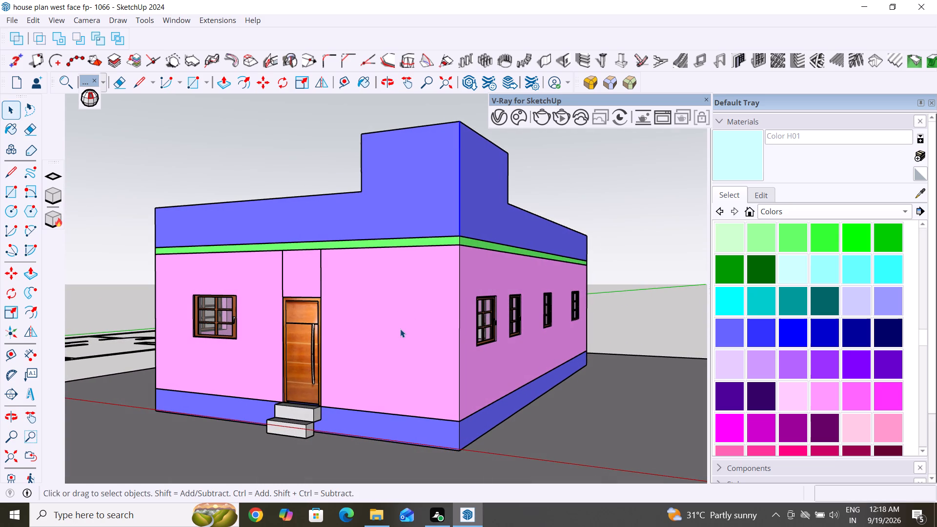
pyautogui.hotkey('ctrl', 'p')
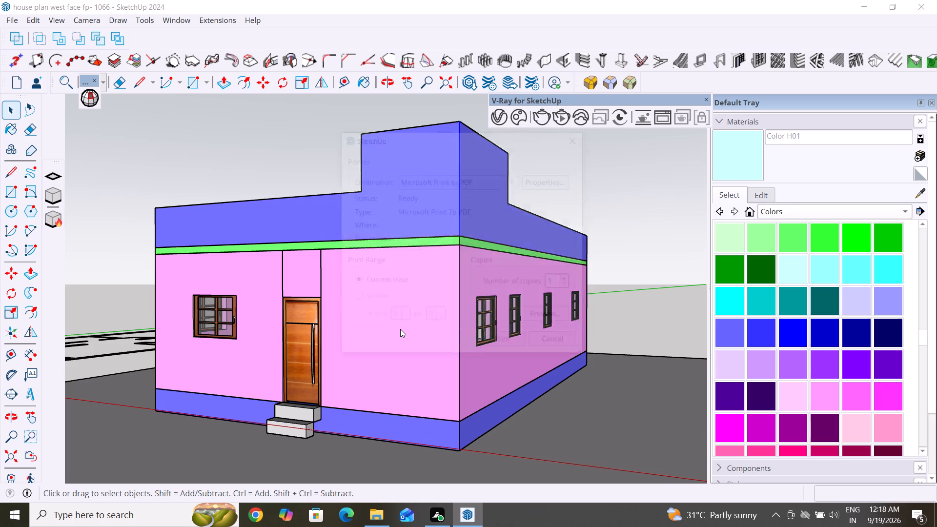
pyautogui.click(506, 343)
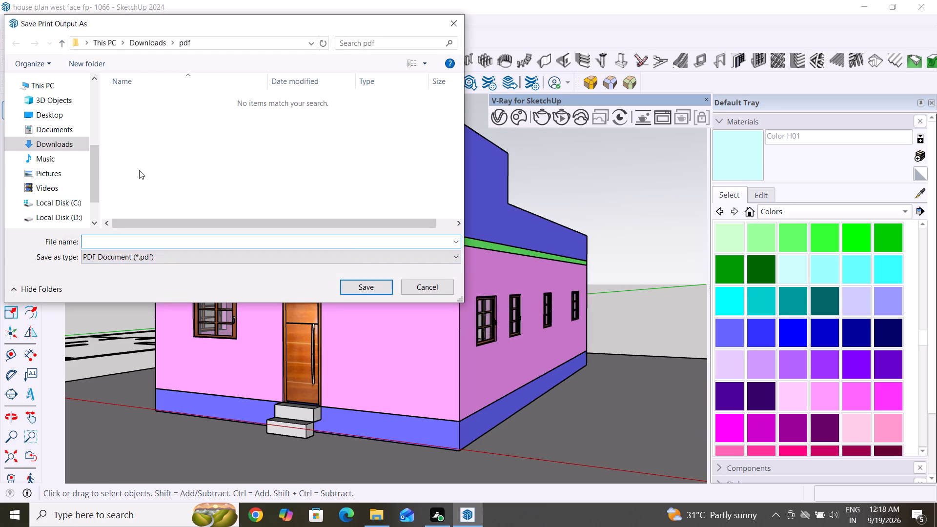
pyautogui.click(149, 242)
pyautogui.press('p')
pyautogui.write('df')
pyautogui.press('1')
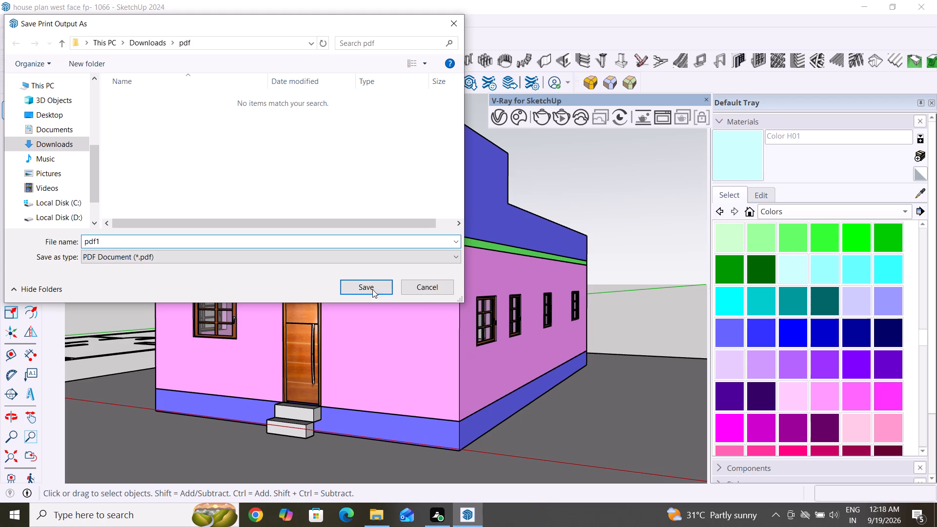
pyautogui.click(366, 286)
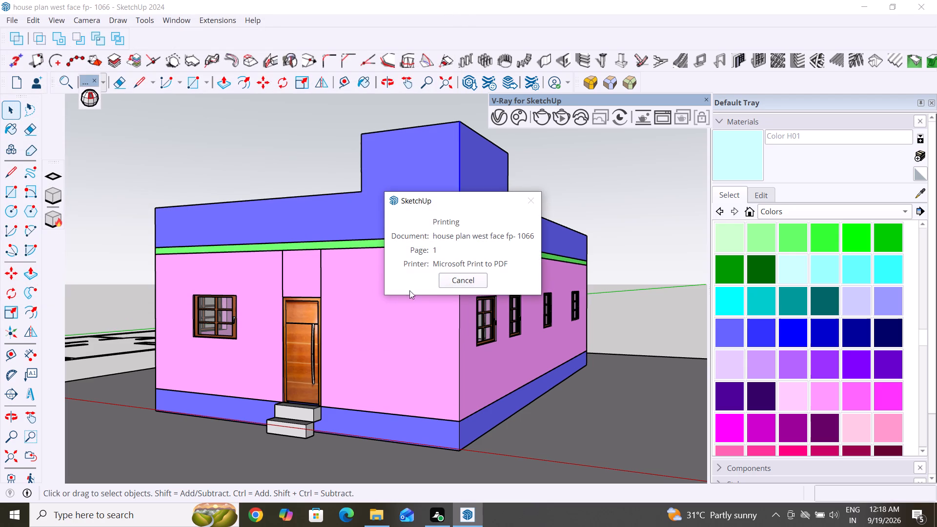
pyautogui.click(480, 280)
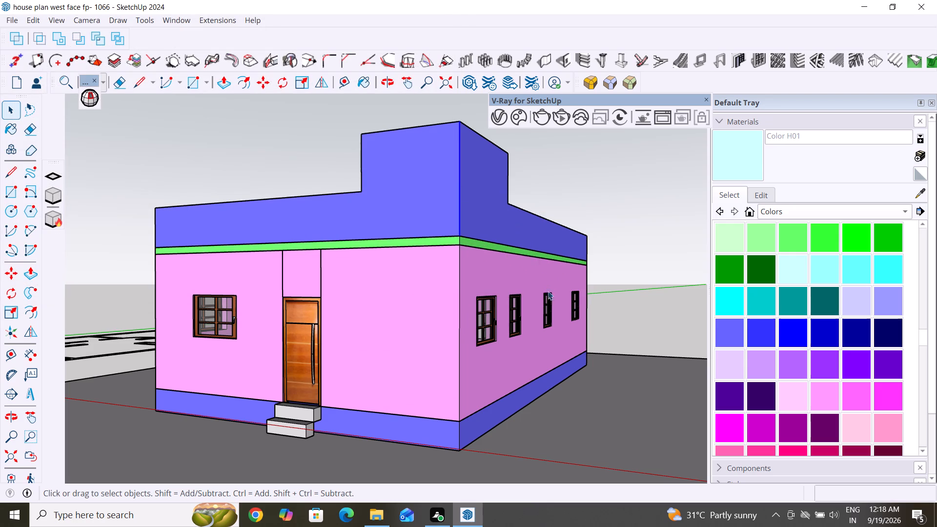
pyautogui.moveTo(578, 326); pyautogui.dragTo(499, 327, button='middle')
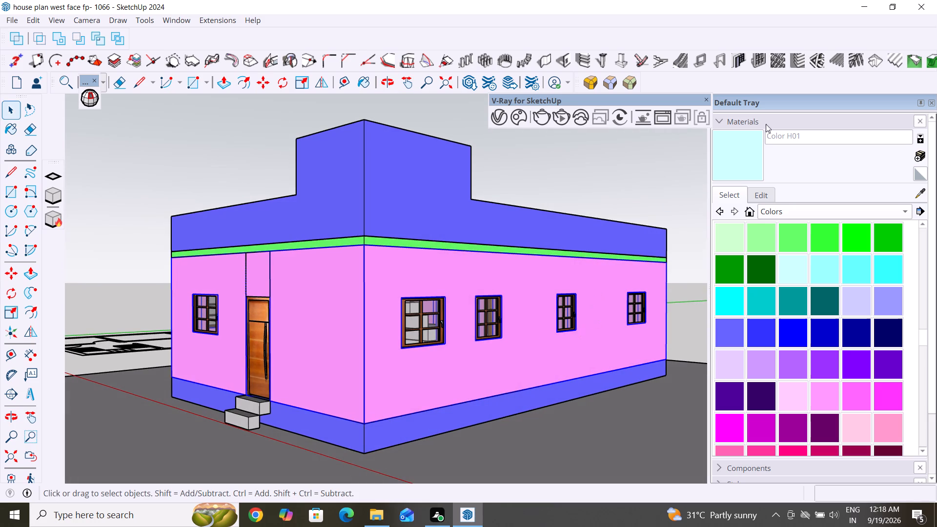
# Switch to File Explorer and delete the pdf1 file from the pdf folder in Downloads.
pyautogui.click(378, 519)
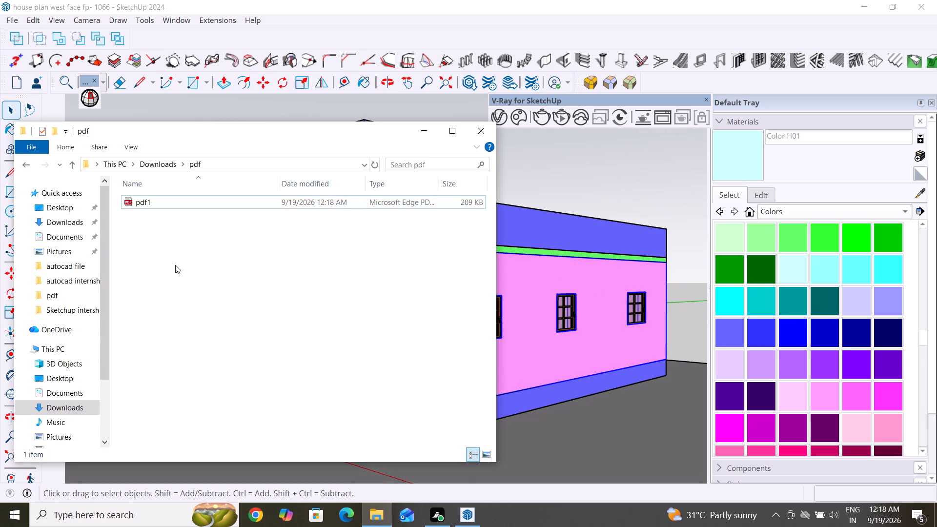
pyautogui.click(216, 202)
pyautogui.rightClick(216, 202)
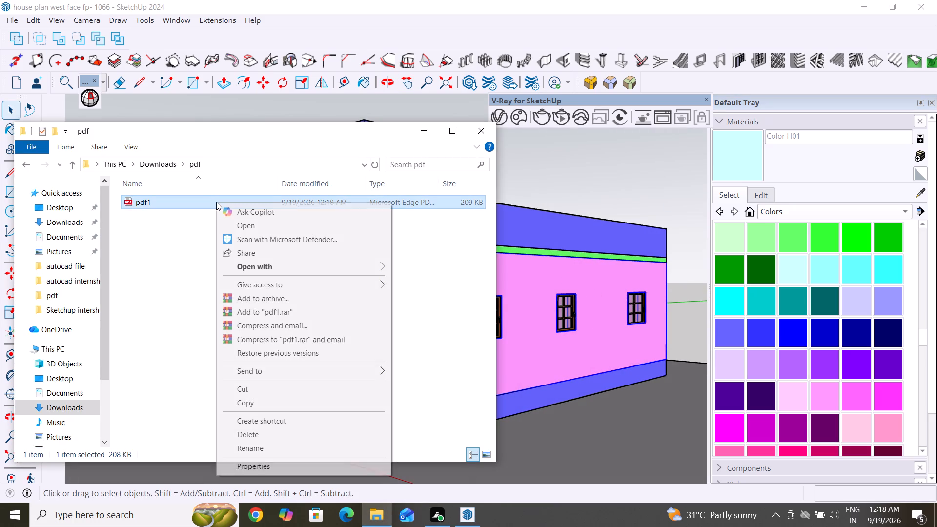
pyautogui.click(278, 433)
# Switch back to SketchUp and examine the house exterior around the front corner, the entrance door and its steps.
pyautogui.click(548, 164)
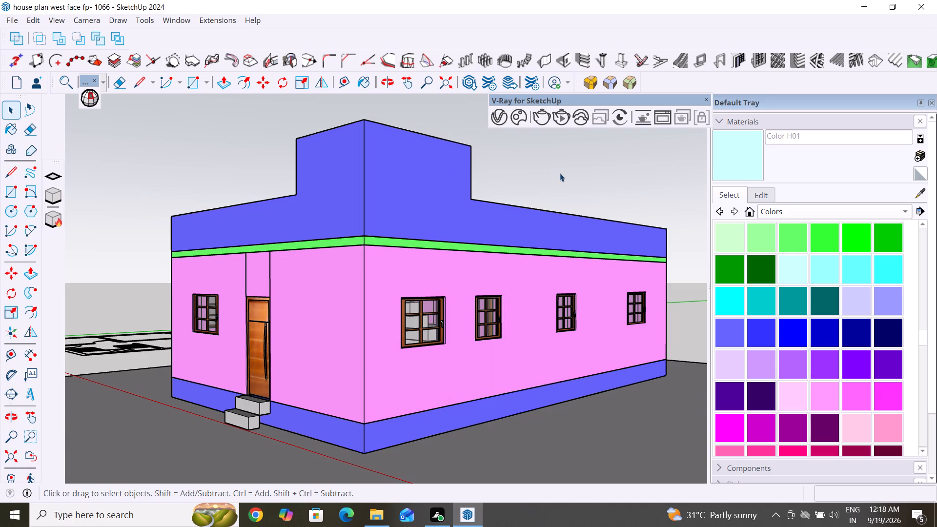
pyautogui.scroll(-4, 561, 167)
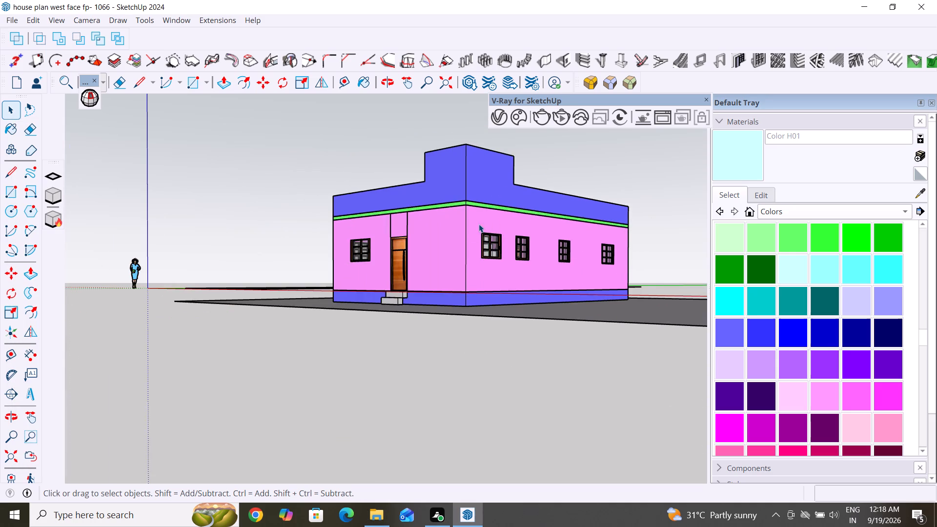
pyautogui.moveTo(479, 224); pyautogui.dragTo(517, 269, button='middle')
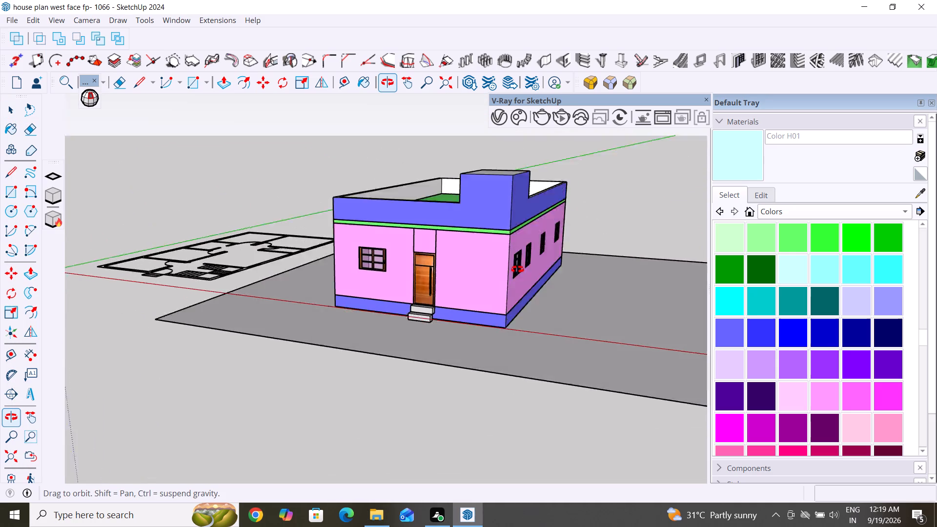
pyautogui.moveTo(517, 269); pyautogui.dragTo(396, 260, button='middle')
pyautogui.scroll(2, 534, 164)
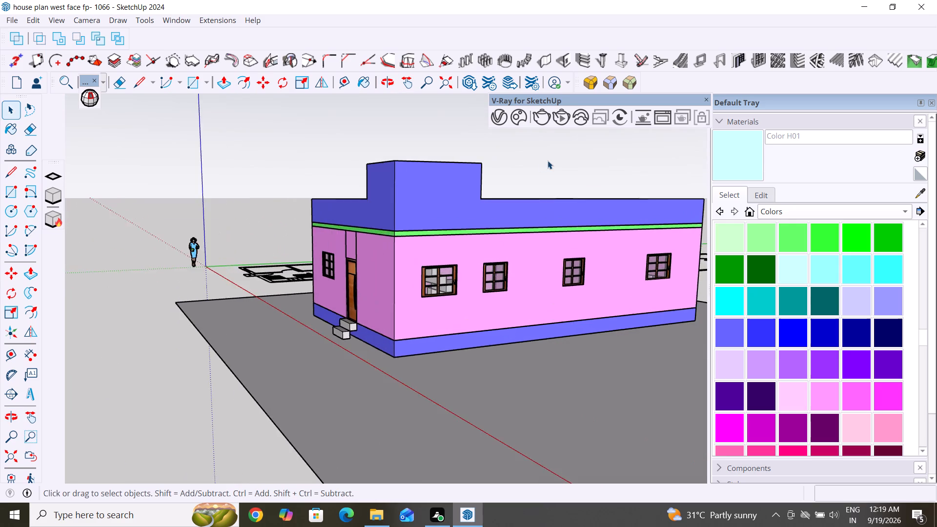
pyautogui.scroll(1, 548, 161)
pyautogui.moveTo(561, 164); pyautogui.dragTo(629, 170, button='middle')
pyautogui.moveTo(557, 182); pyautogui.dragTo(611, 180, button='middle')
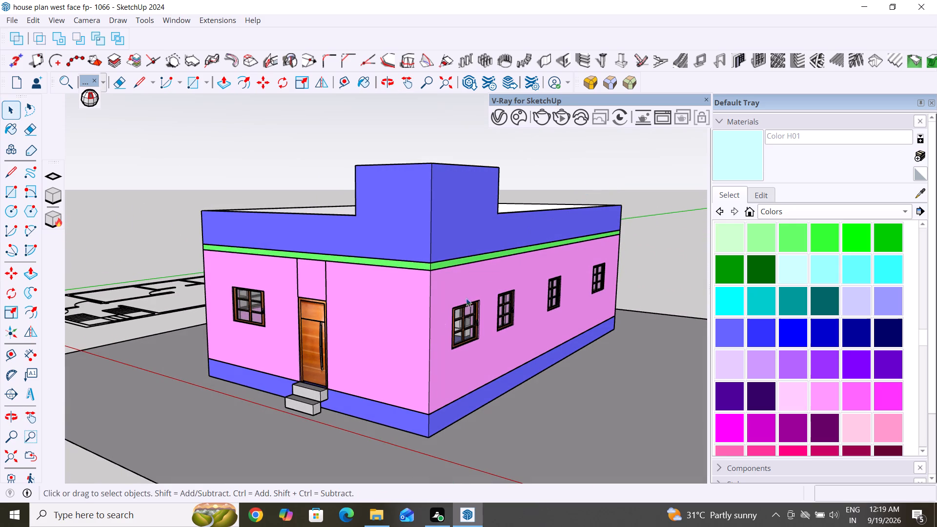
pyautogui.moveTo(355, 398); pyautogui.dragTo(306, 368, button='middle')
pyautogui.scroll(11, 329, 399)
pyautogui.middleClick(286, 373)
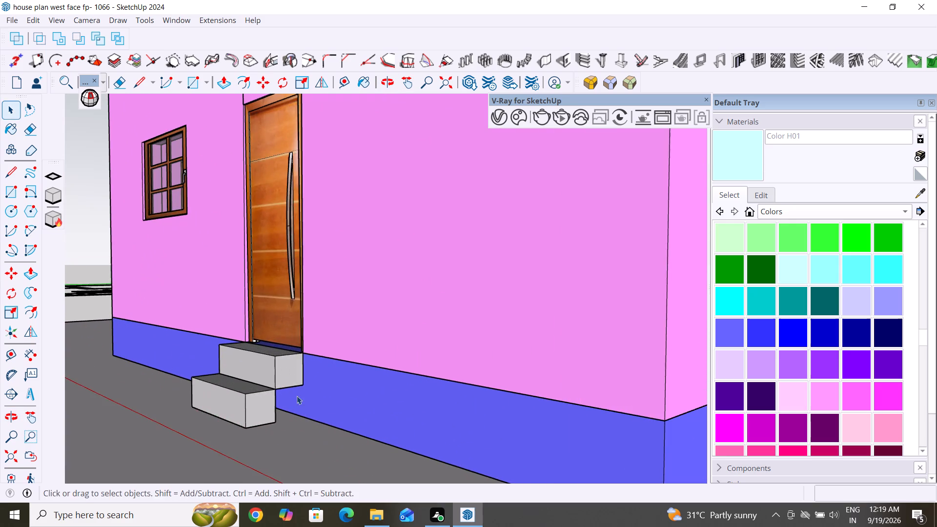
pyautogui.moveTo(293, 393); pyautogui.dragTo(263, 375, button='middle')
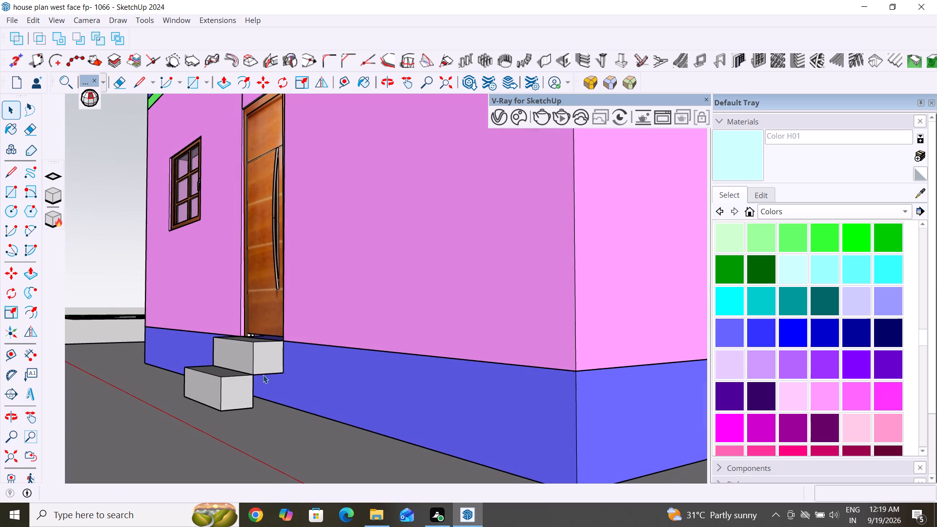
pyautogui.scroll(-5, 263, 375)
pyautogui.moveTo(263, 375); pyautogui.dragTo(308, 395, button='middle')
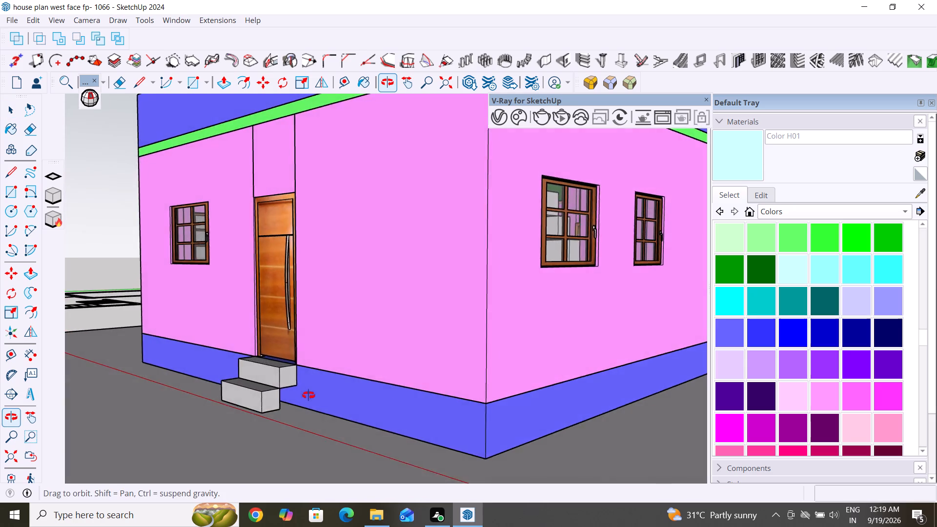
pyautogui.moveTo(308, 395); pyautogui.dragTo(387, 395, button='middle')
pyautogui.scroll(3, 326, 315)
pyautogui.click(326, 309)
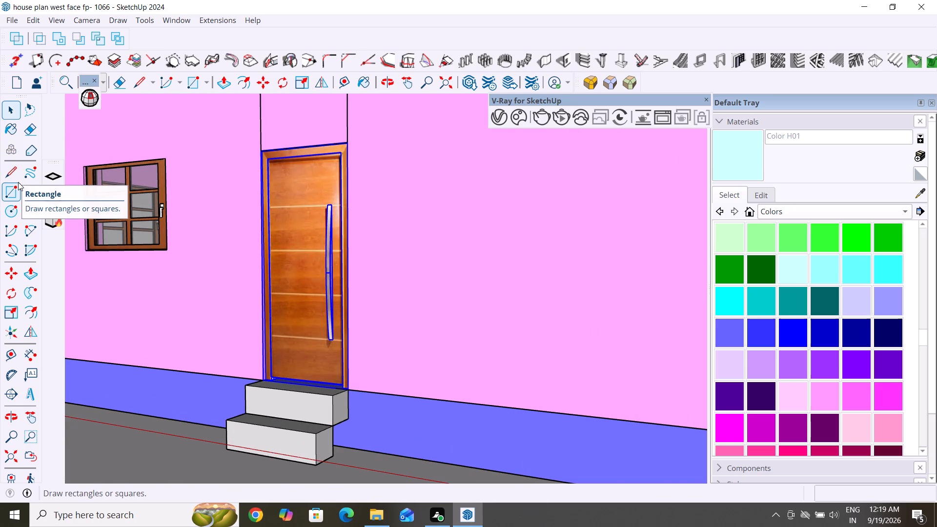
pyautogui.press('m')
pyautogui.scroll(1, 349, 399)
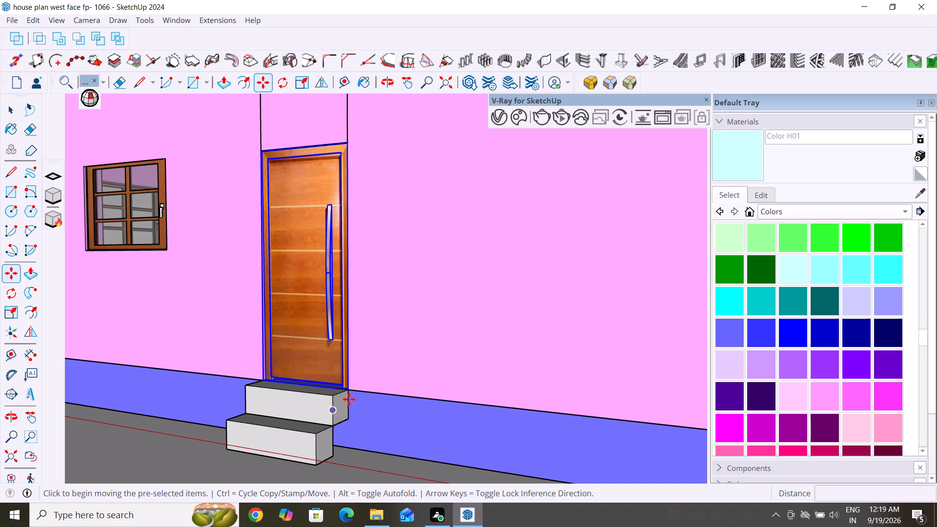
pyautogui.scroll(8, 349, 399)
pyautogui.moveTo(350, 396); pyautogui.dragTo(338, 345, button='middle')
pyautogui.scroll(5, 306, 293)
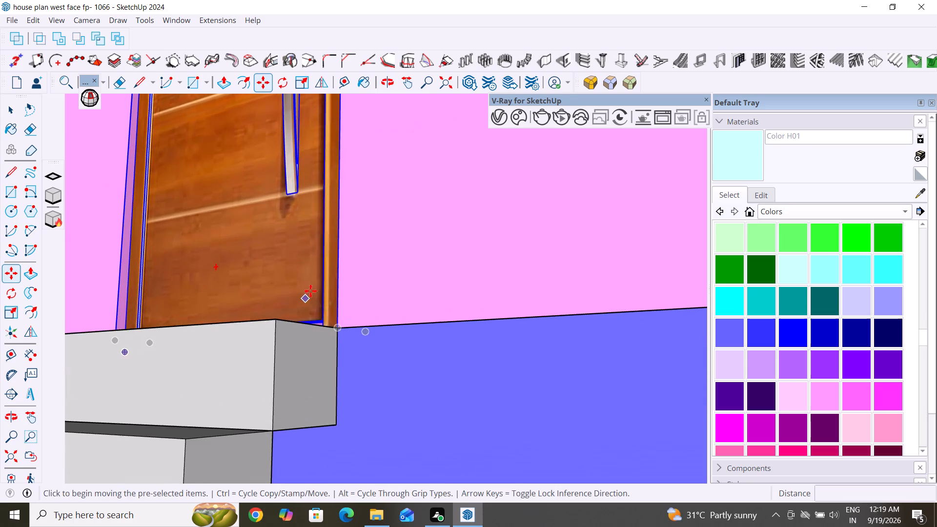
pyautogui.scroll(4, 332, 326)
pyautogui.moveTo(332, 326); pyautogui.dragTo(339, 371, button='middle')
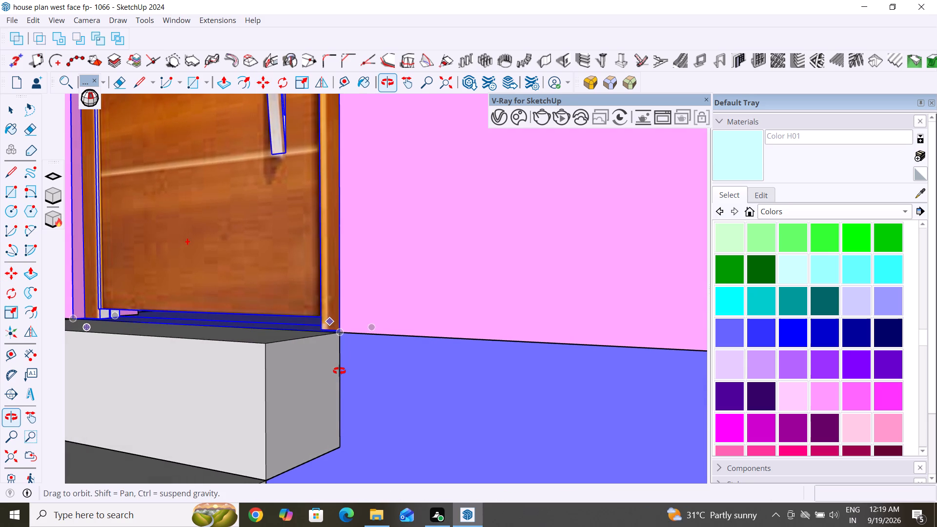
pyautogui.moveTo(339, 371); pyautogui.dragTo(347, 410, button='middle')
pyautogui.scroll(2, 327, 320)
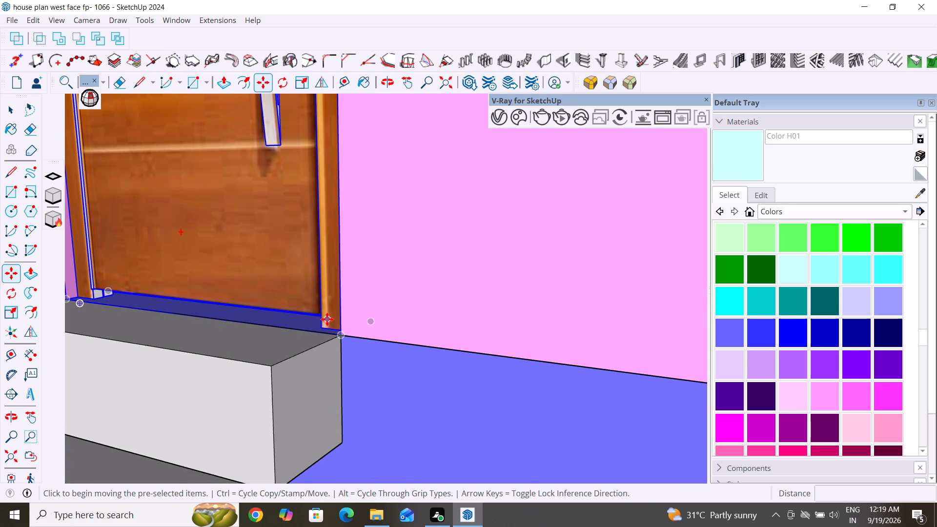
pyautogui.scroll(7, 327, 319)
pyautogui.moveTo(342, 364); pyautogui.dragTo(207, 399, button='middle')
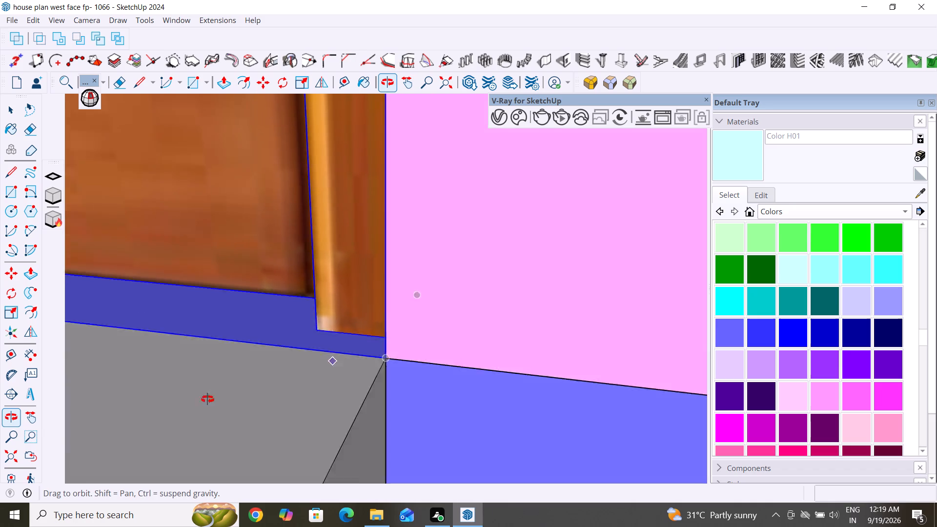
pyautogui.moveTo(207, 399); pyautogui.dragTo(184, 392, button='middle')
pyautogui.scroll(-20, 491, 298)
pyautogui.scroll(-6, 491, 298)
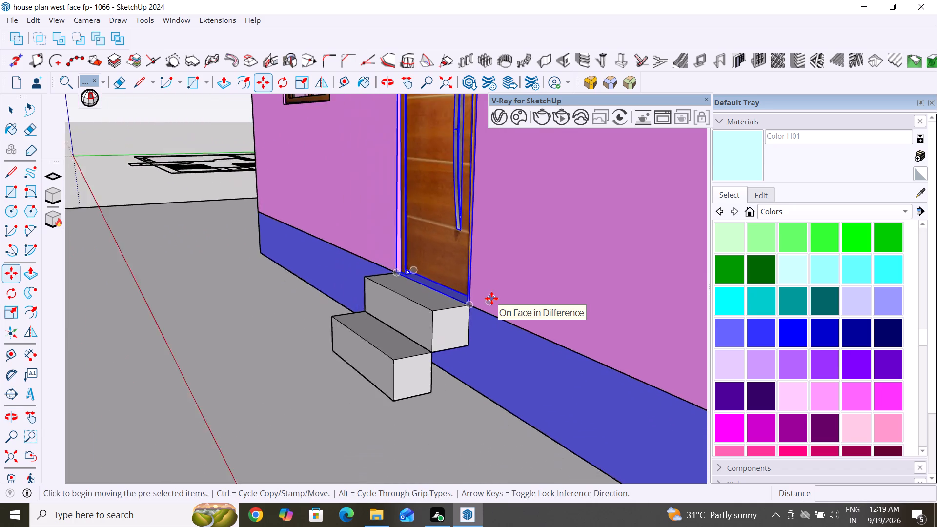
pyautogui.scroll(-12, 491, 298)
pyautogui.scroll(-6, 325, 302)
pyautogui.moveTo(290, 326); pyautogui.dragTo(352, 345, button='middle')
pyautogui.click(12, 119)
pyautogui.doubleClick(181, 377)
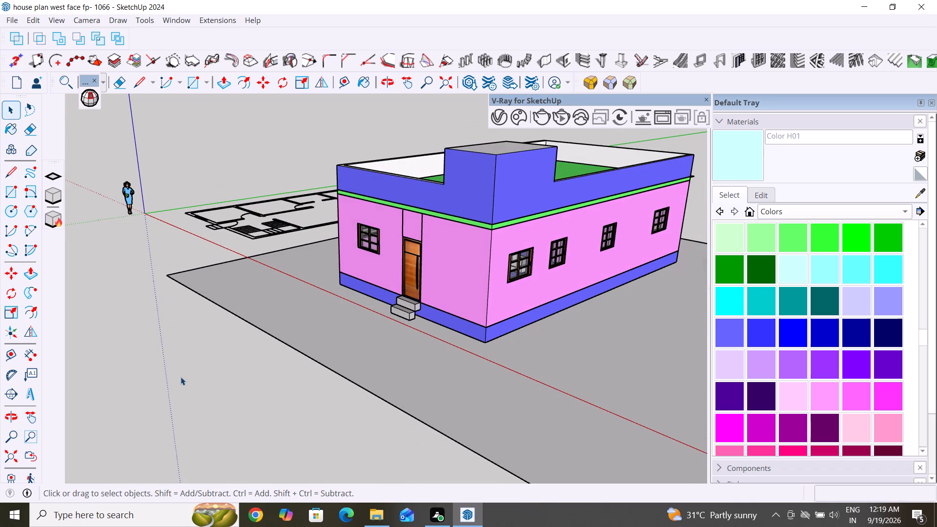
# Print a low corner view of the whole entrance front and four-window side wall with Microsoft Print to PDF, saved as pdf1 in the pdf folder.
pyautogui.scroll(4, 370, 297)
pyautogui.scroll(-6, 20, 386)
pyautogui.scroll(-11, 210, 339)
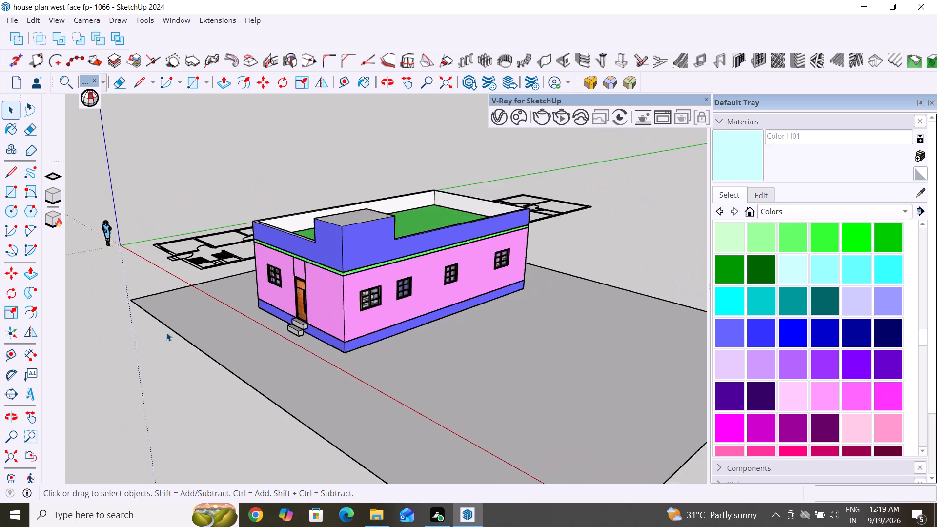
pyautogui.scroll(4, 555, 302)
pyautogui.moveTo(379, 303); pyautogui.dragTo(472, 286, button='middle')
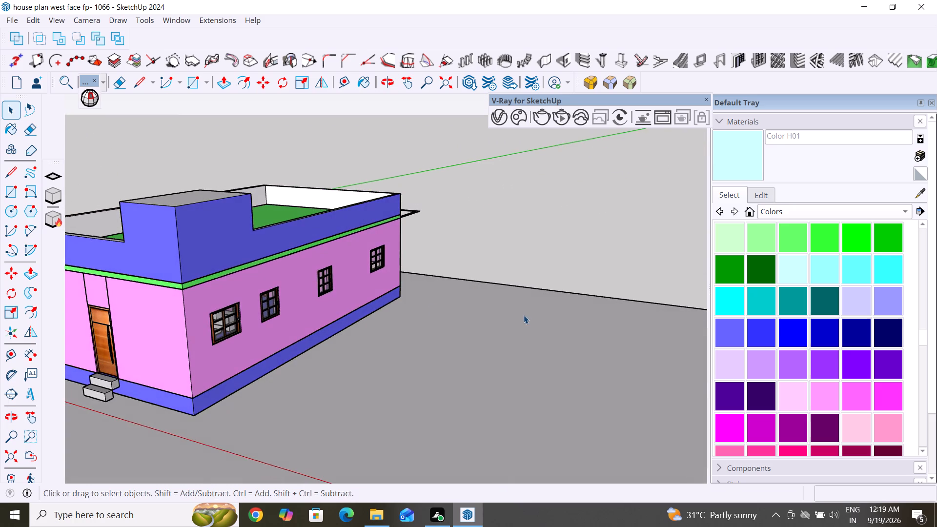
pyautogui.scroll(-4, 525, 316)
pyautogui.moveTo(362, 379); pyautogui.dragTo(308, 383, button='middle')
pyautogui.scroll(4, 252, 231)
pyautogui.moveTo(297, 330); pyautogui.dragTo(273, 302, button='middle')
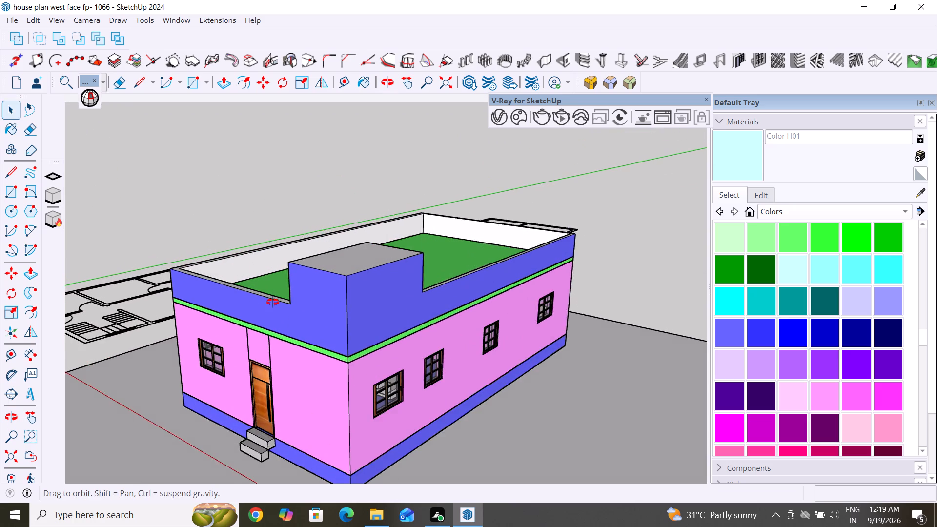
pyautogui.moveTo(273, 302); pyautogui.dragTo(287, 266, button='middle')
pyautogui.scroll(1, 287, 266)
pyautogui.scroll(-2, 298, 225)
pyautogui.scroll(3, 305, 424)
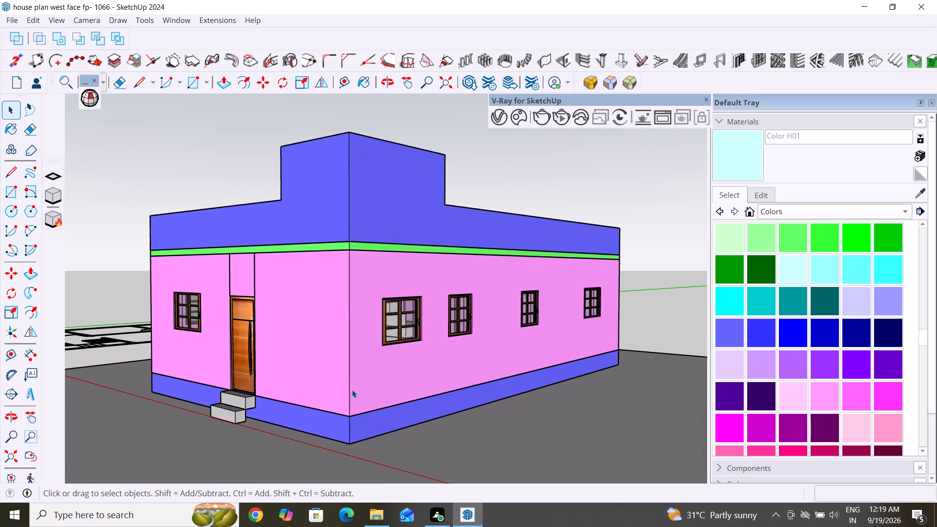
pyautogui.middleClick(352, 389)
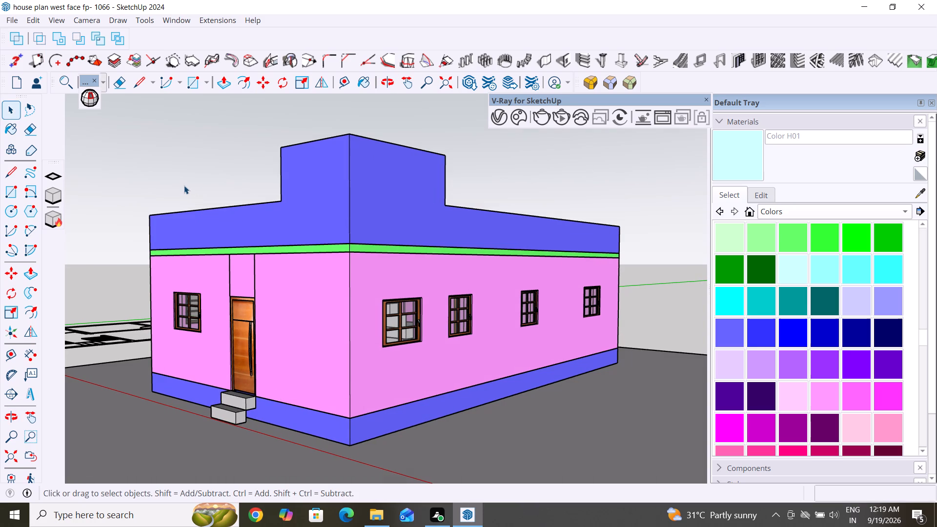
pyautogui.hotkey('ctrl', 'p')
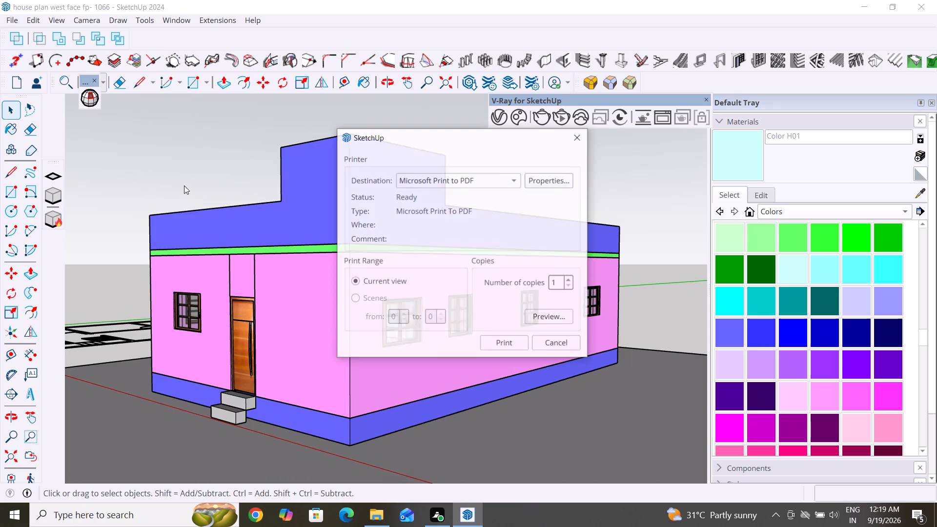
pyautogui.click(512, 344)
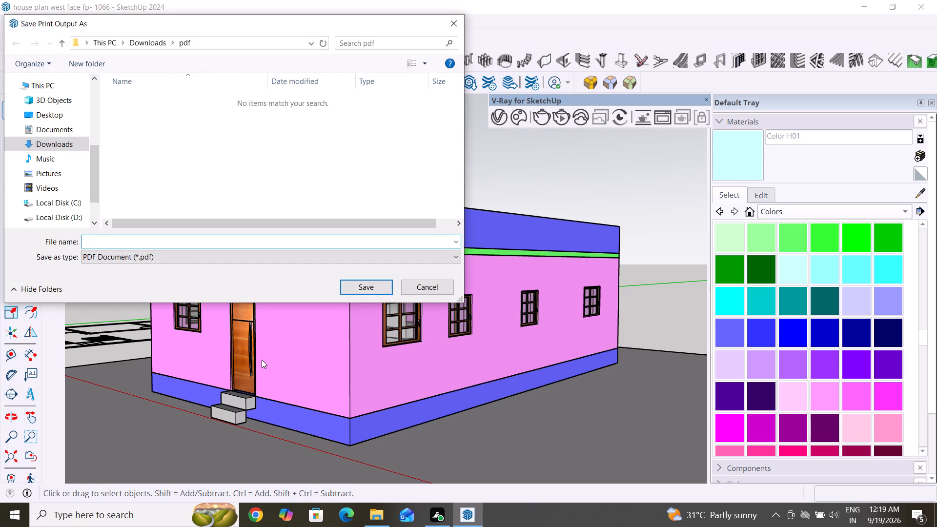
pyautogui.press('p')
pyautogui.write('df')
pyautogui.press('1')
pyautogui.click(376, 287)
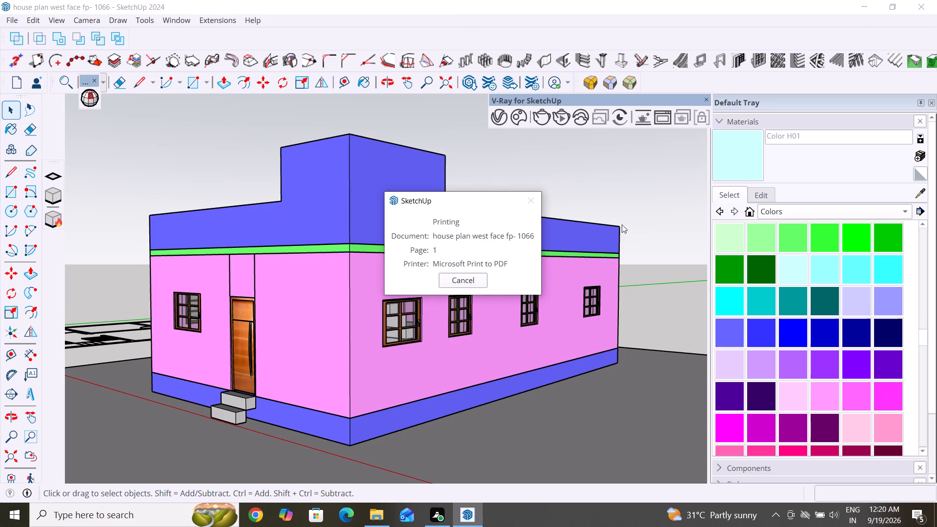
pyautogui.click(634, 205)
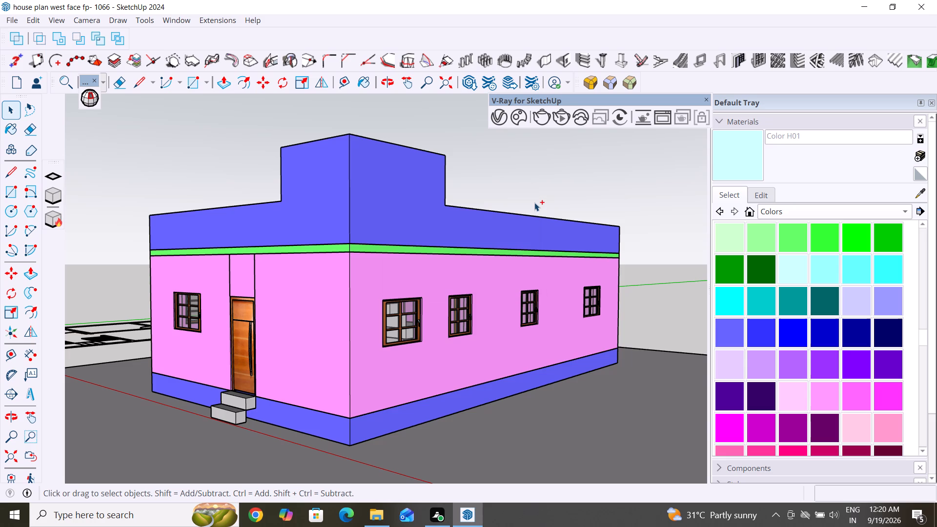